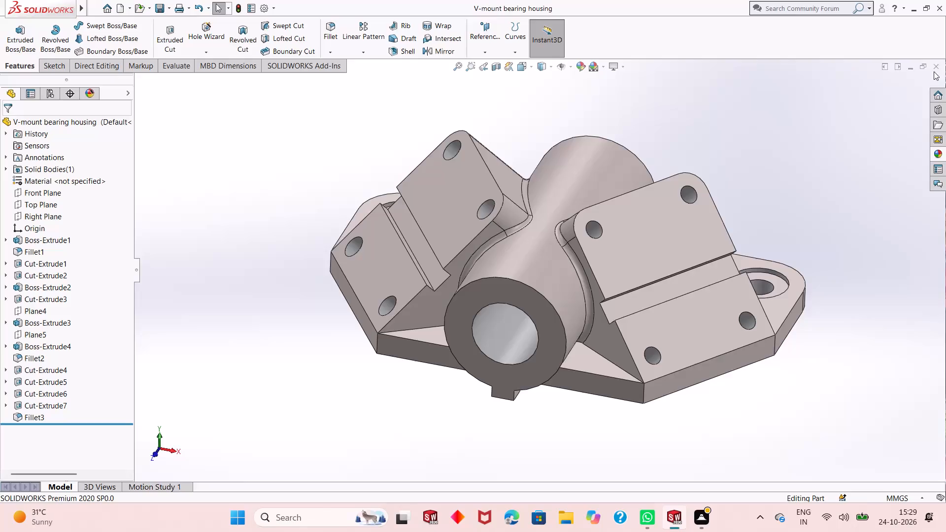
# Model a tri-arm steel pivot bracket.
# Close the V-mount bearing housing document and create a new part document.
pyautogui.click(935, 69)
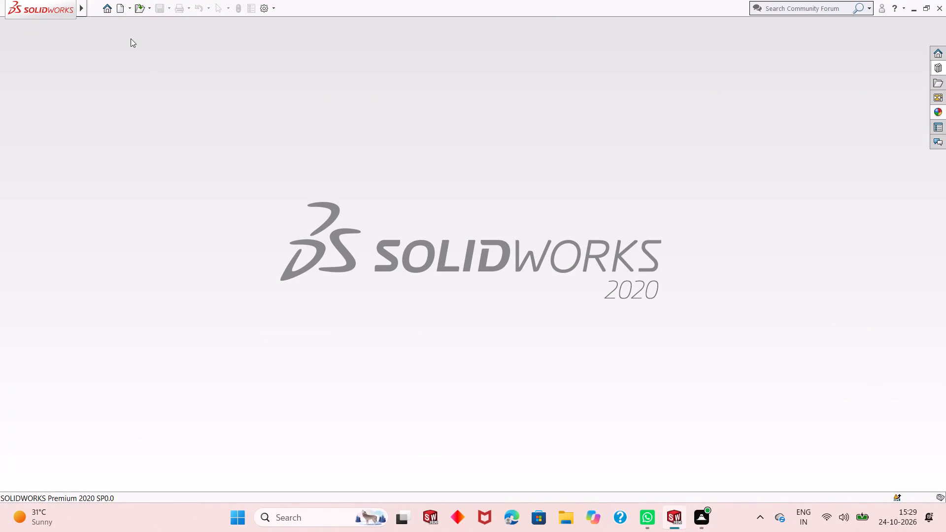
pyautogui.click(118, 10)
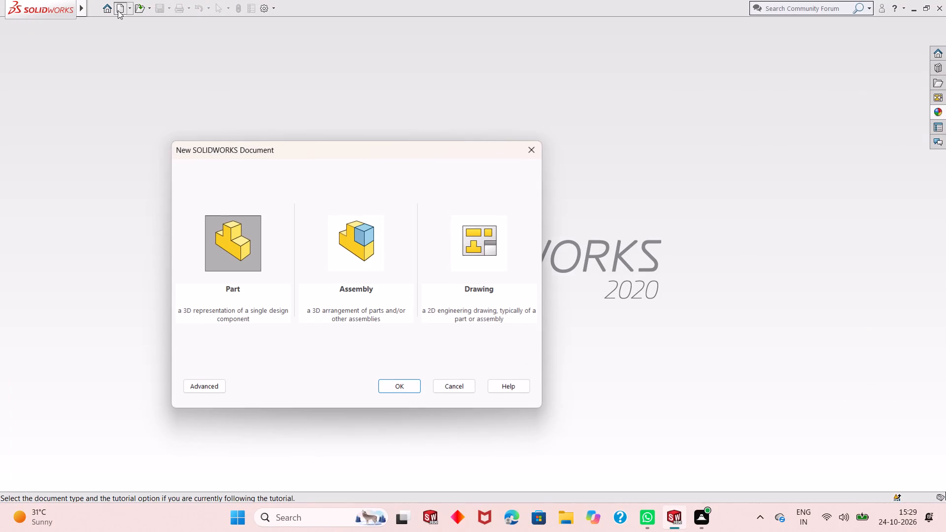
pyautogui.doubleClick(242, 239)
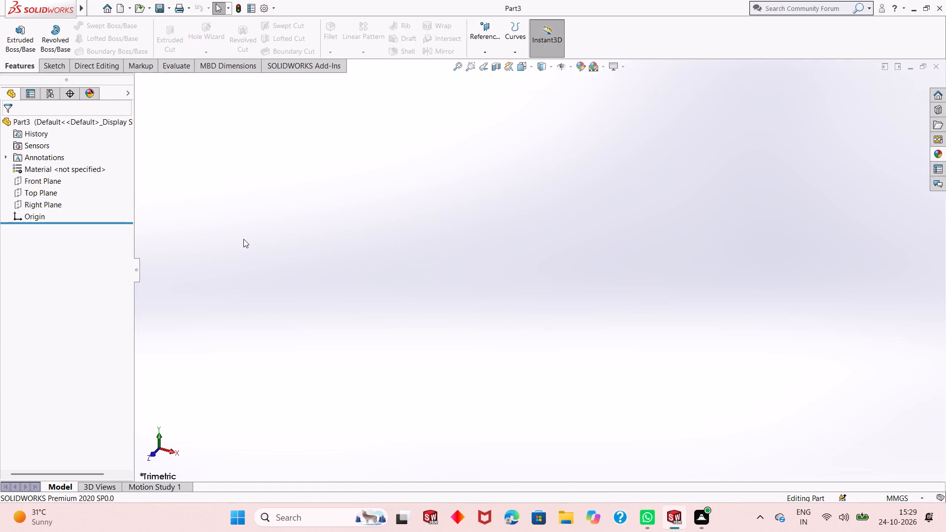
# Start a sketch on the Top Plane and draw a circle centred on the origin with a radius of about 31 mm.
pyautogui.click(26, 196)
pyautogui.click(32, 184)
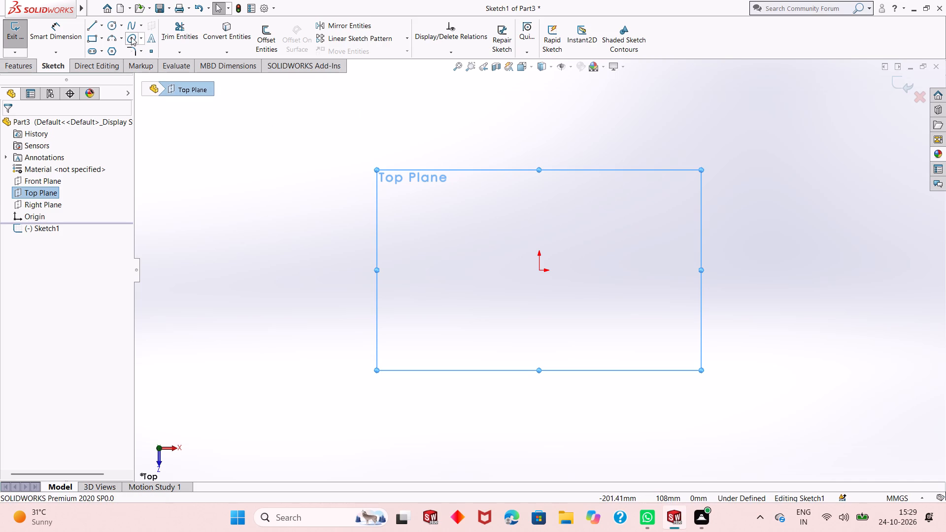
pyautogui.click(115, 28)
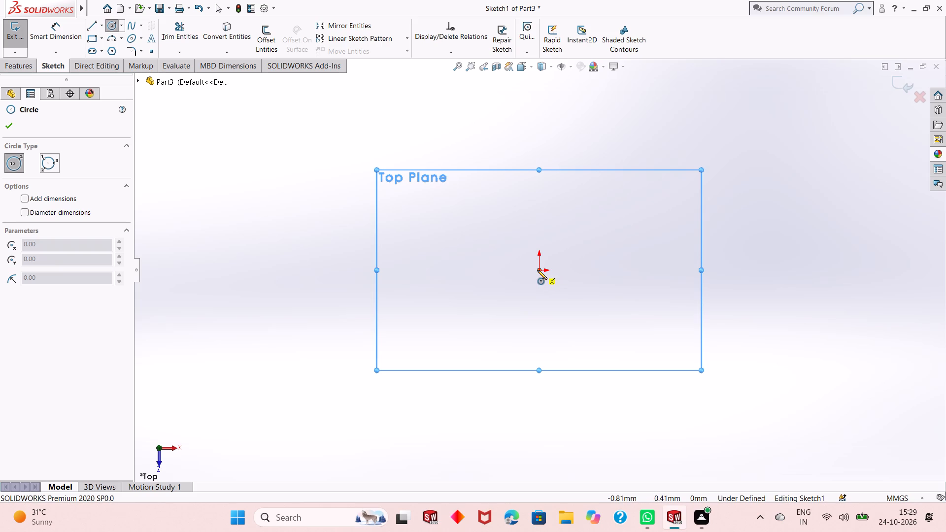
pyautogui.click(538, 271)
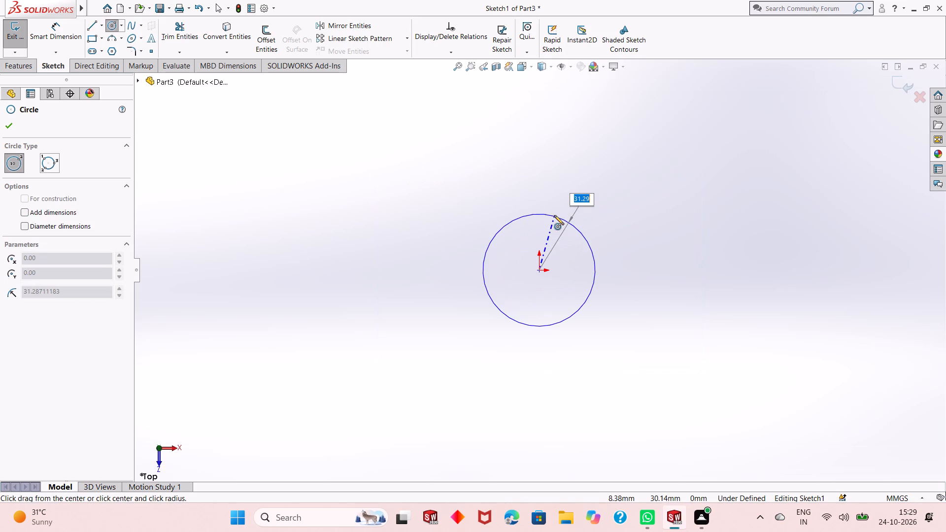
pyautogui.click(554, 215)
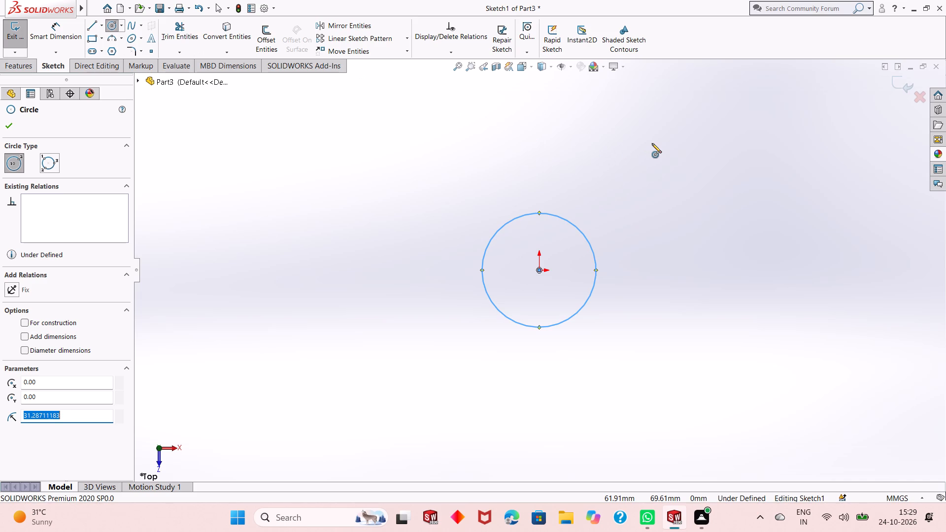
pyautogui.press('Escape')
pyautogui.press('Escape')
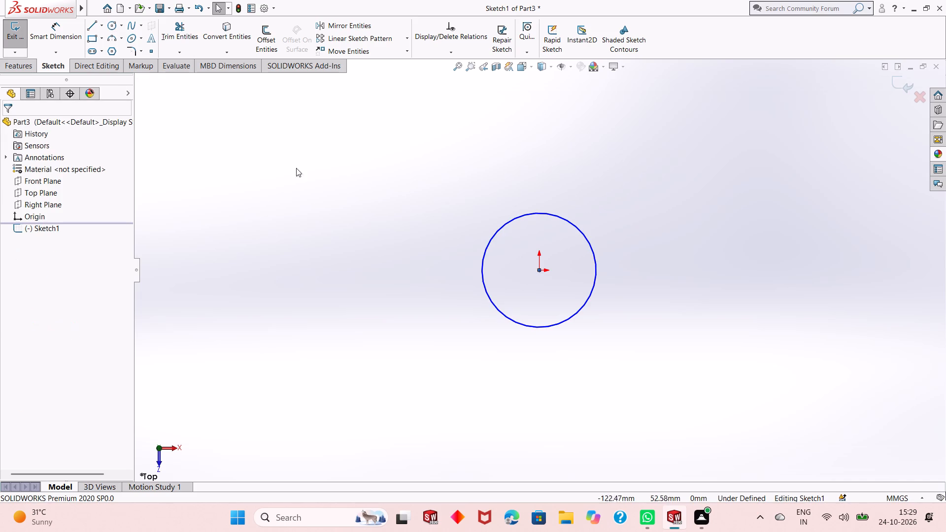
pyautogui.press('Escape')
# Dimension the circle's diameter at 45 mm.
pyautogui.click(67, 35)
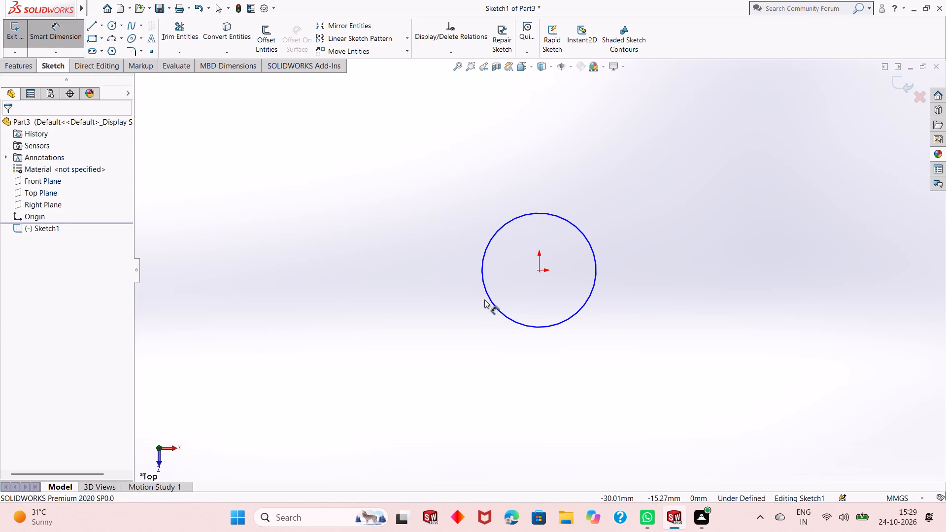
pyautogui.click(495, 307)
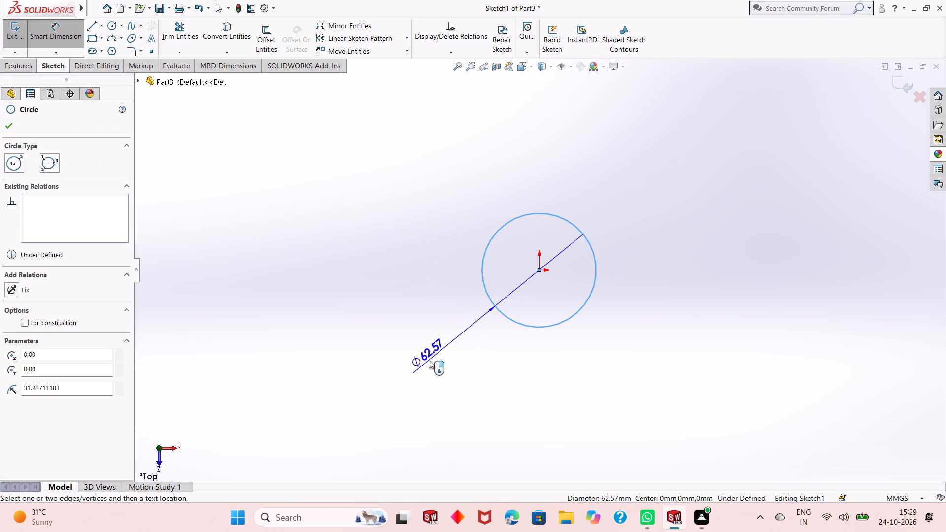
pyautogui.click(397, 387)
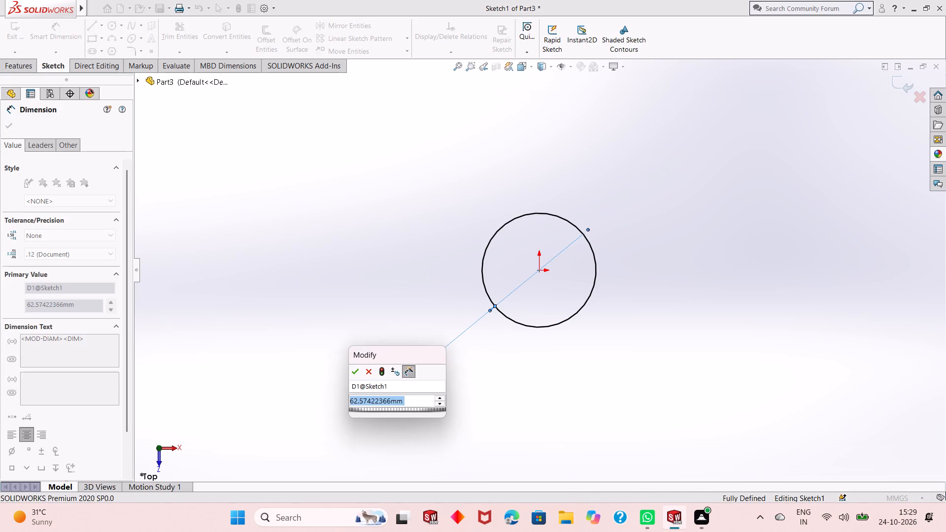
pyautogui.write('45')
pyautogui.press('Return')
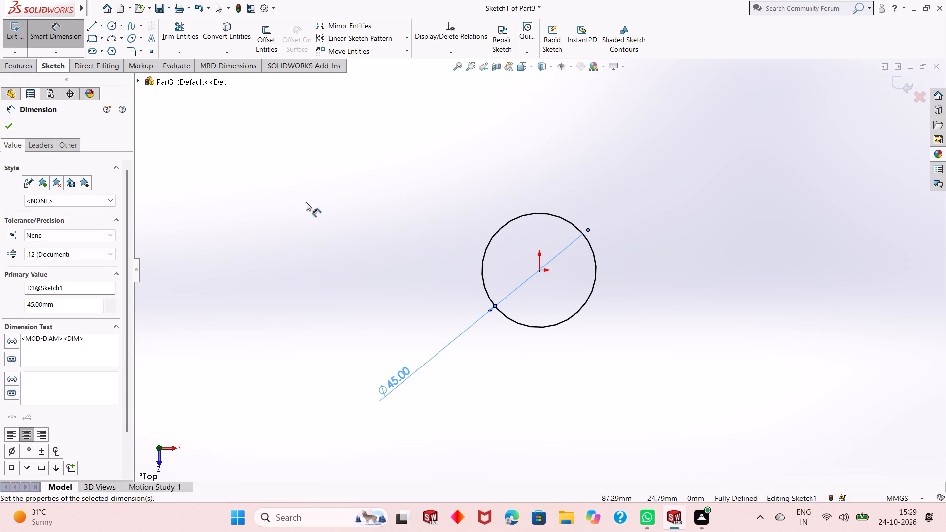
pyautogui.rightClick(271, 198)
pyautogui.click(288, 233)
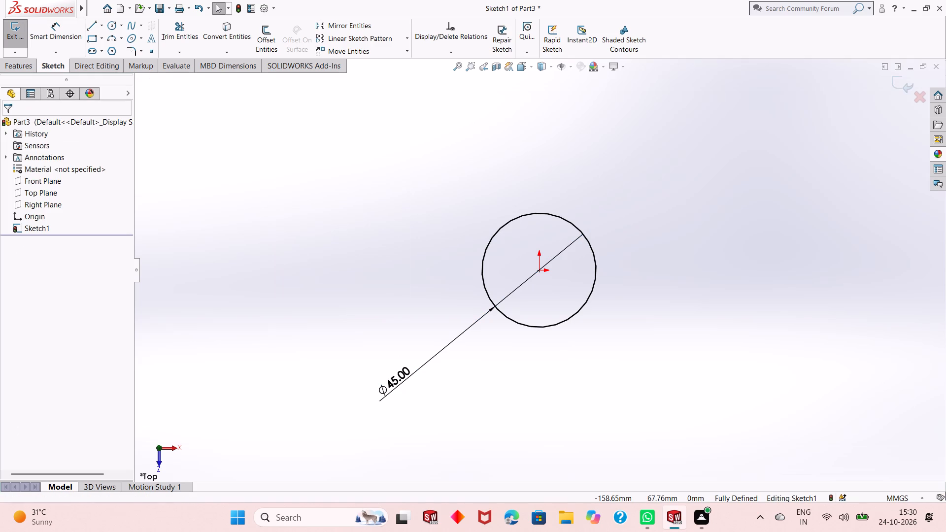
# Draw a slanted centerline from the origin, about 87 mm long, rising to the upper right past the circle.
pyautogui.click(101, 29)
pyautogui.click(104, 49)
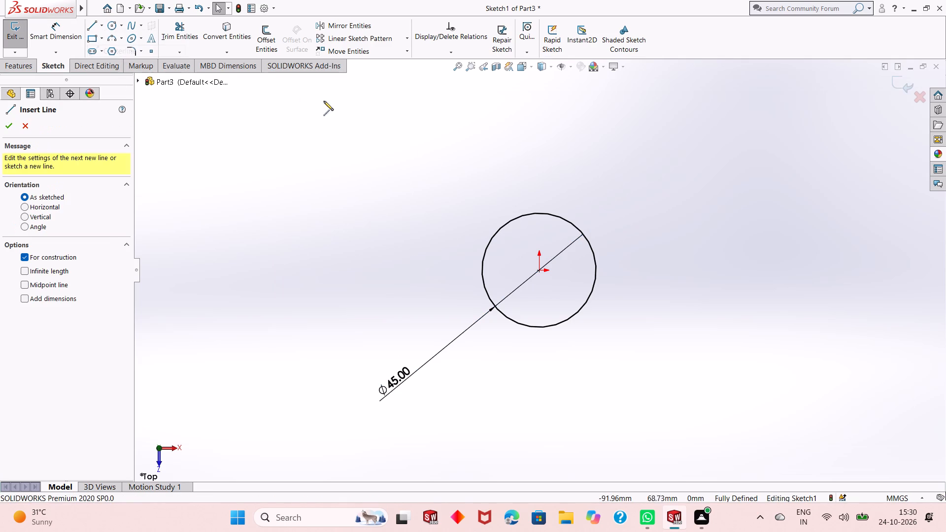
pyautogui.click(538, 271)
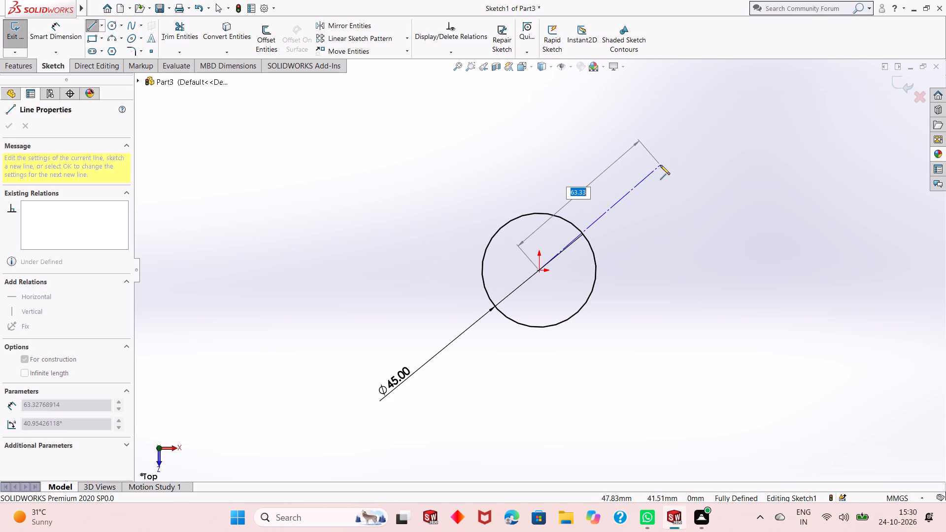
pyautogui.click(707, 127)
pyautogui.rightClick(707, 127)
pyautogui.click(726, 131)
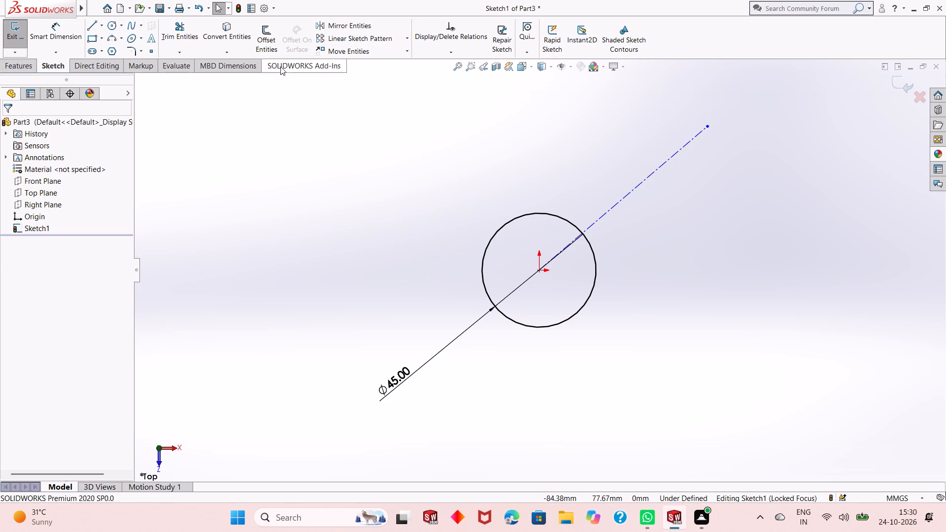
# Dimension the slanted centerline's angle from the horizontal at the origin as 45 degrees.
pyautogui.click(81, 37)
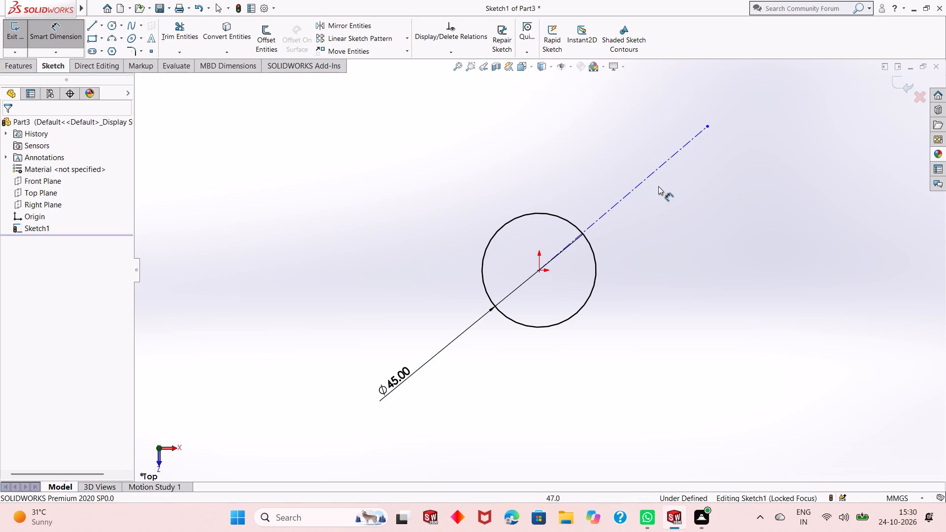
pyautogui.click(658, 169)
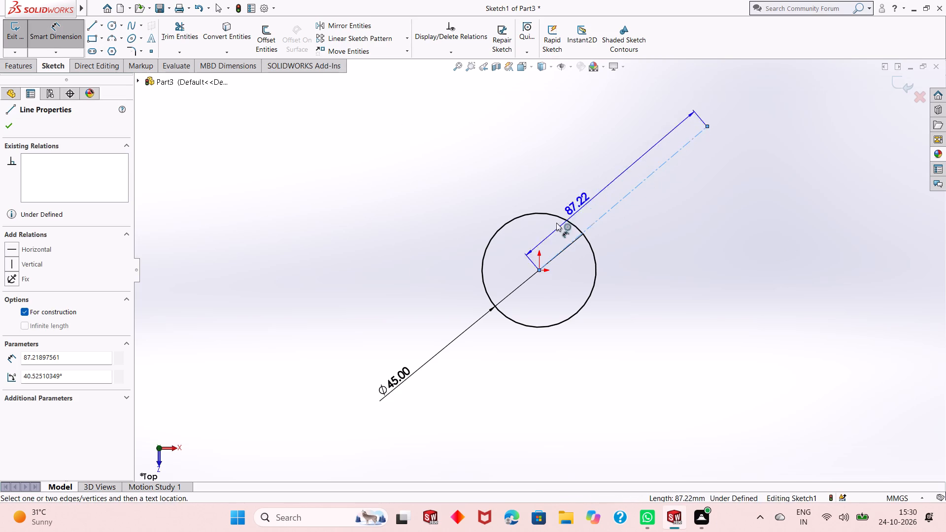
pyautogui.click(541, 270)
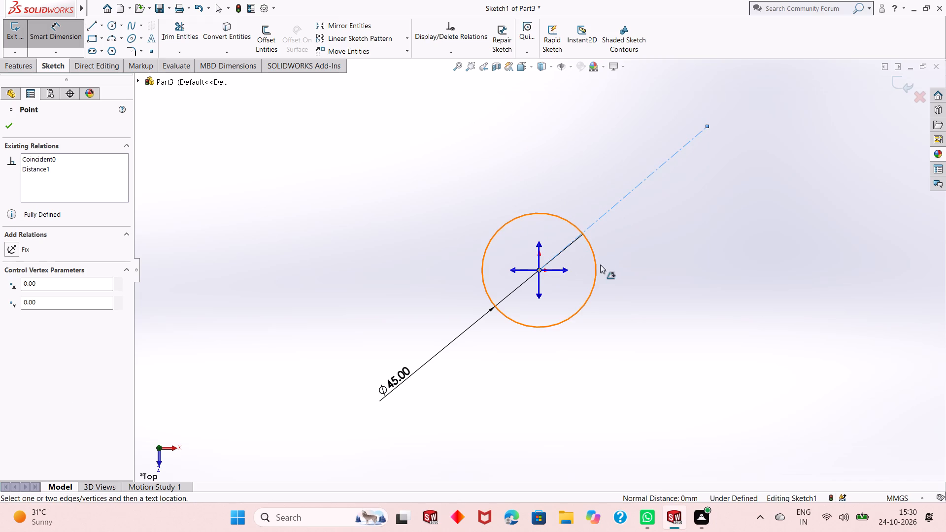
pyautogui.click(569, 270)
pyautogui.click(721, 251)
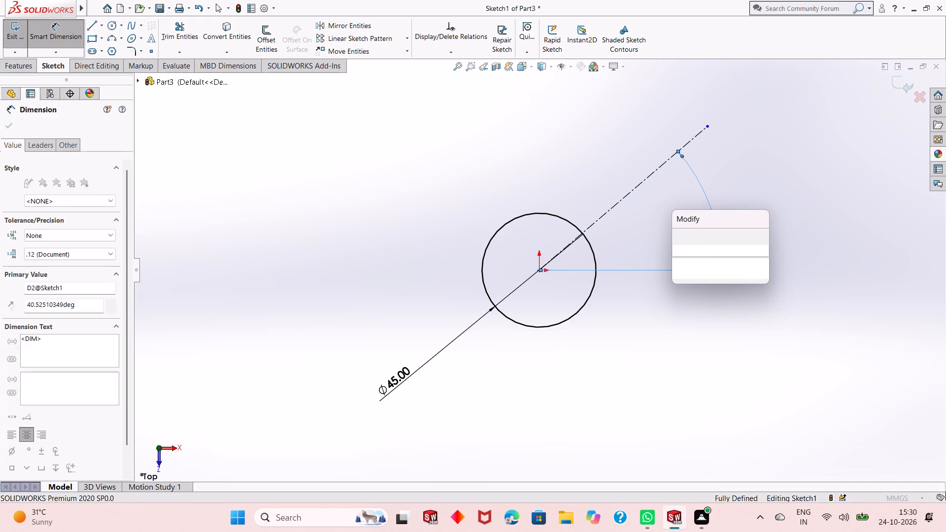
pyautogui.write('45')
pyautogui.press('Return')
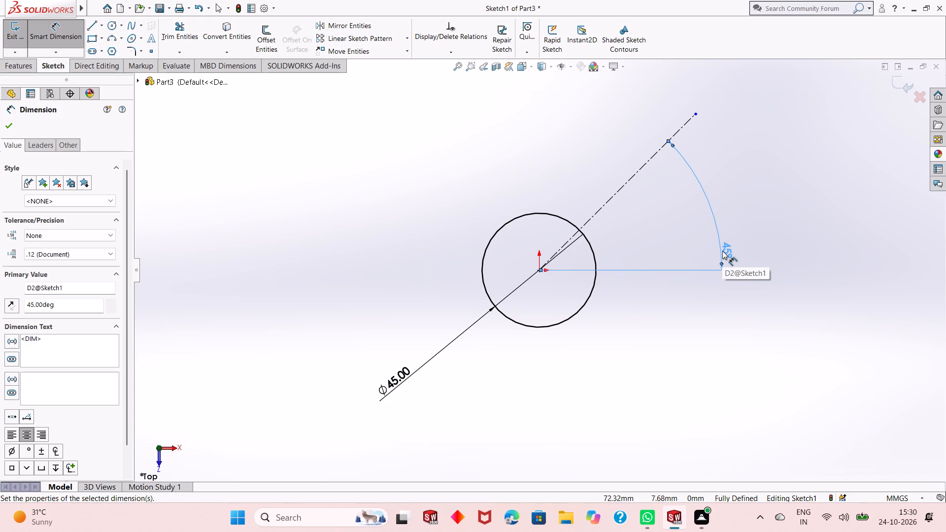
pyautogui.rightClick(192, 180)
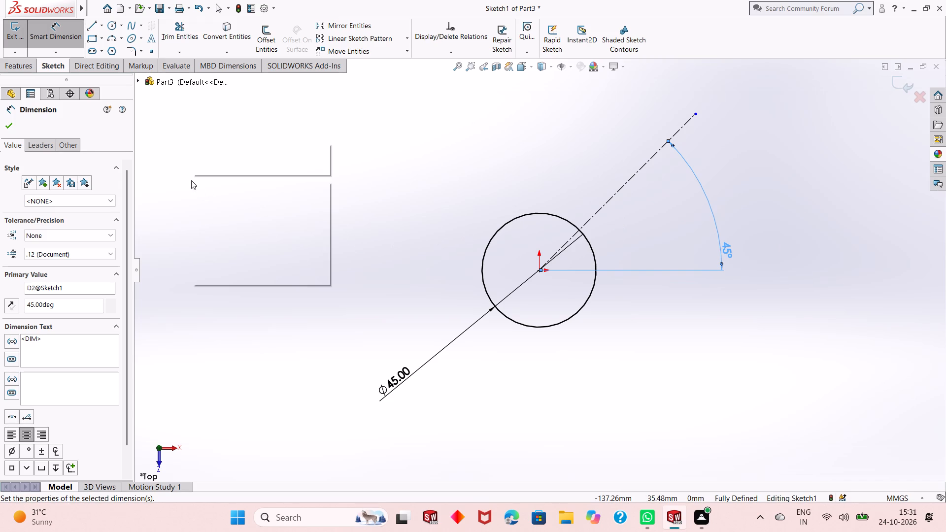
pyautogui.click(230, 211)
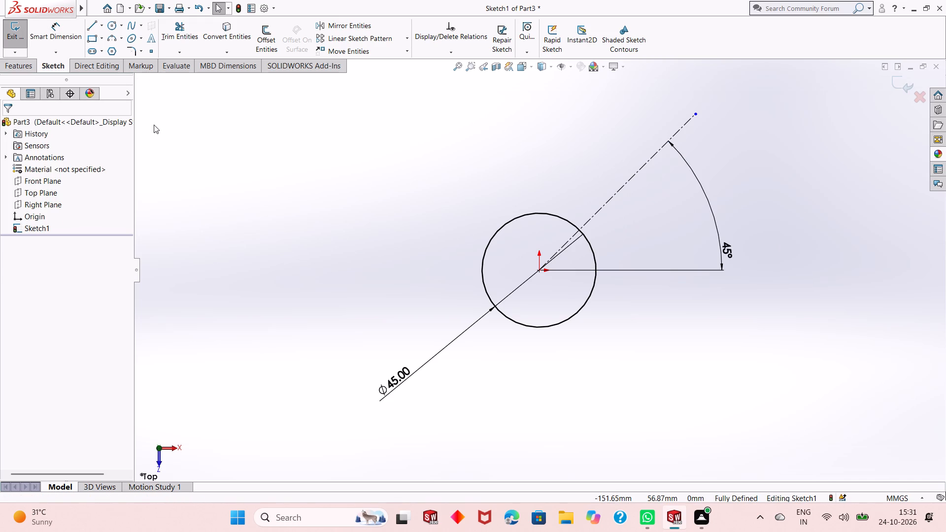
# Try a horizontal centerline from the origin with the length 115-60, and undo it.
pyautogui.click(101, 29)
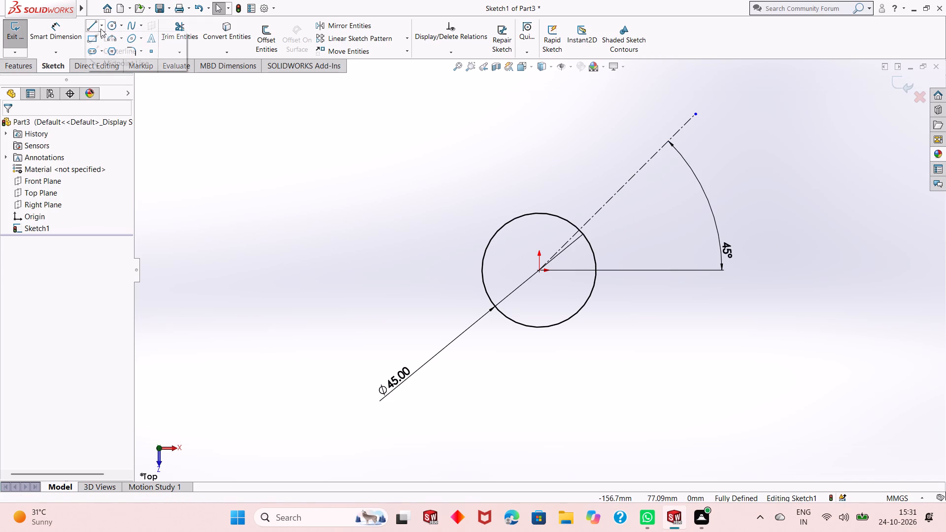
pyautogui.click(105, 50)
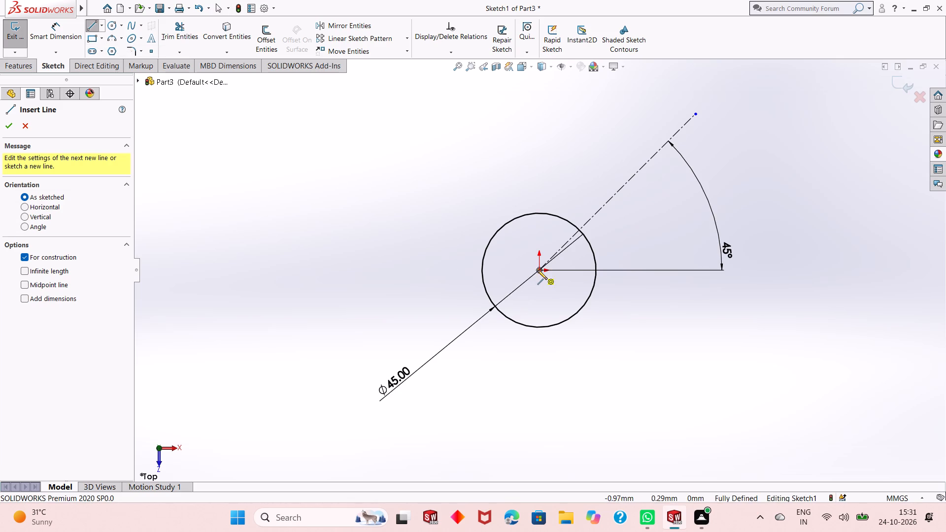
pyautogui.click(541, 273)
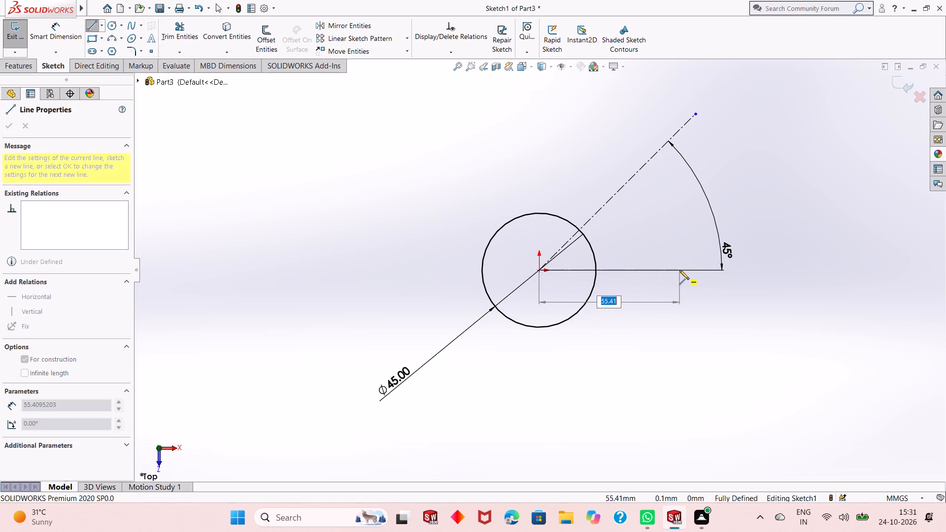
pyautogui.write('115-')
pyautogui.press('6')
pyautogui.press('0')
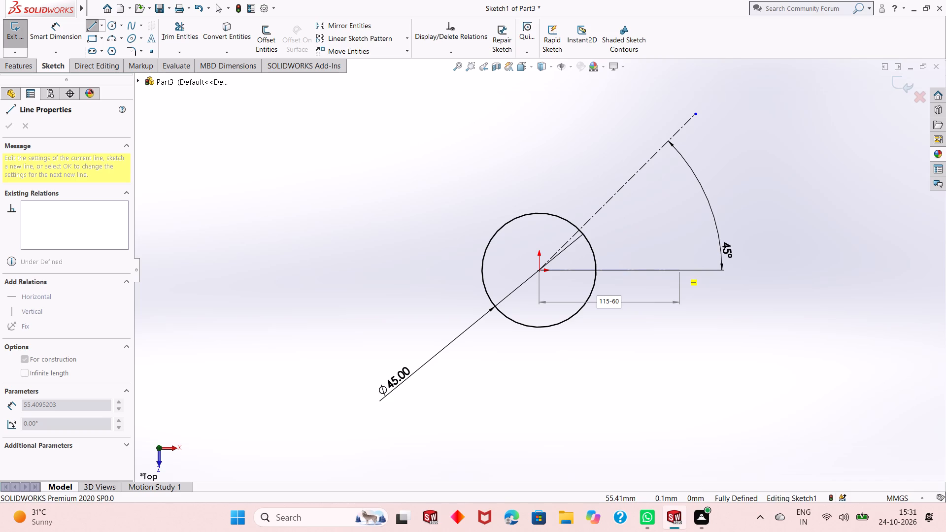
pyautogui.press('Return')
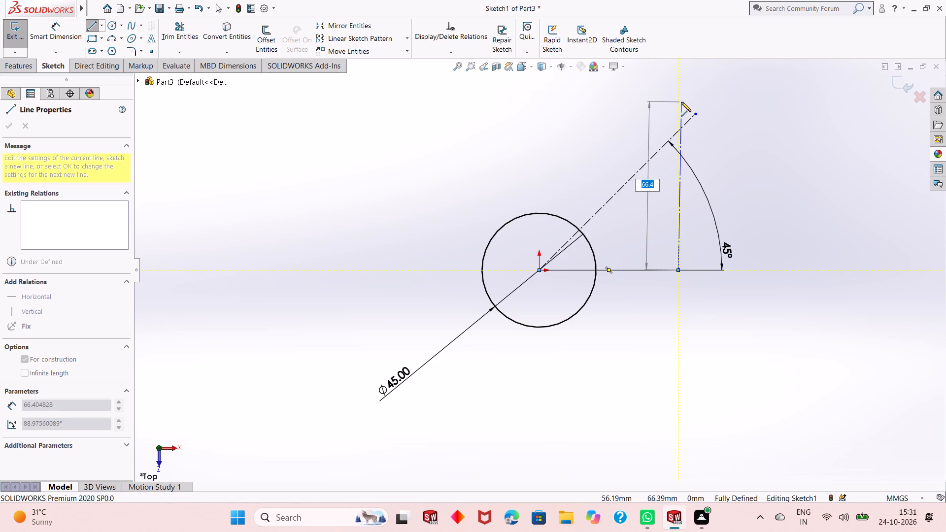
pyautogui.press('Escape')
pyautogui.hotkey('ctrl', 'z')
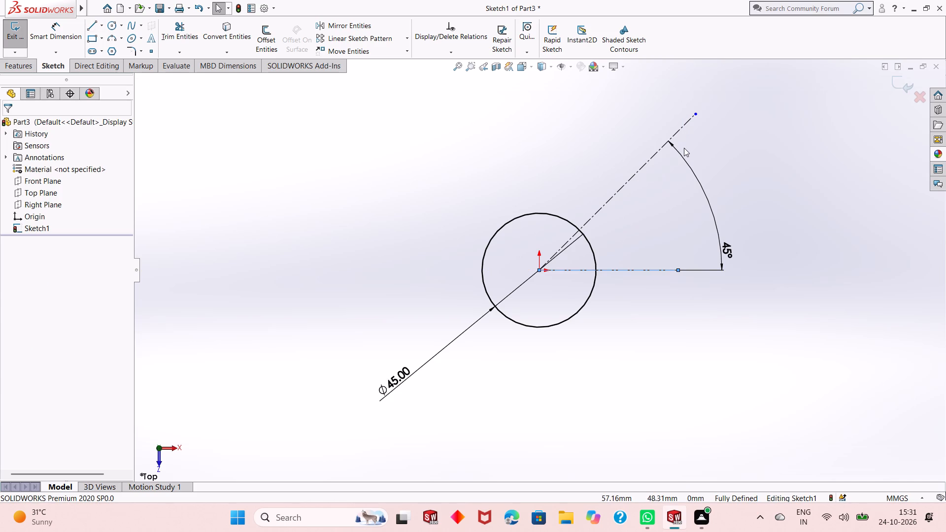
# Draw a horizontal centerline from the origin to the right, entering its length as 115-75.
pyautogui.click(100, 25)
pyautogui.click(115, 48)
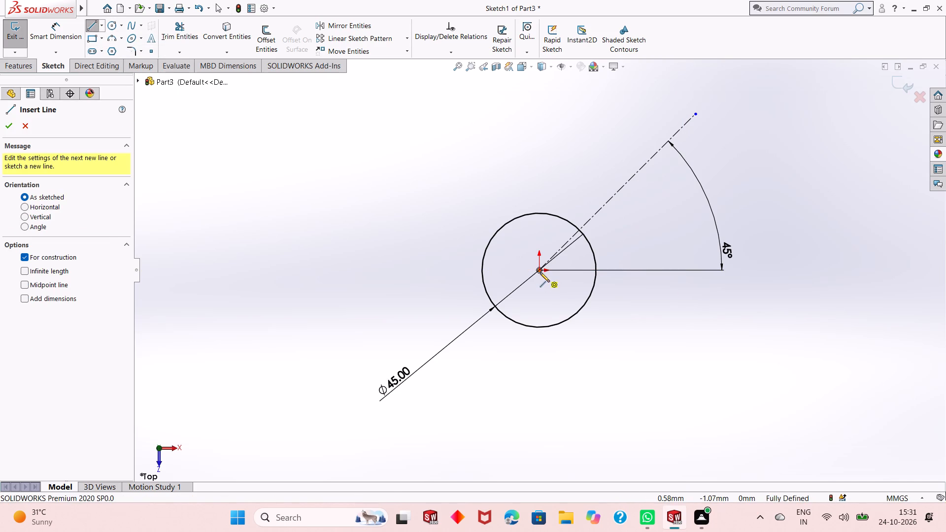
pyautogui.click(540, 272)
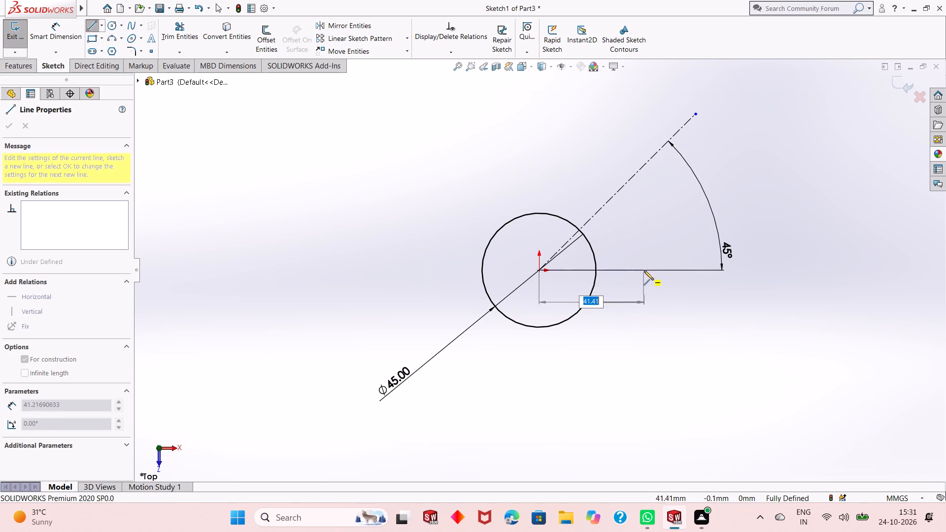
pyautogui.write('115')
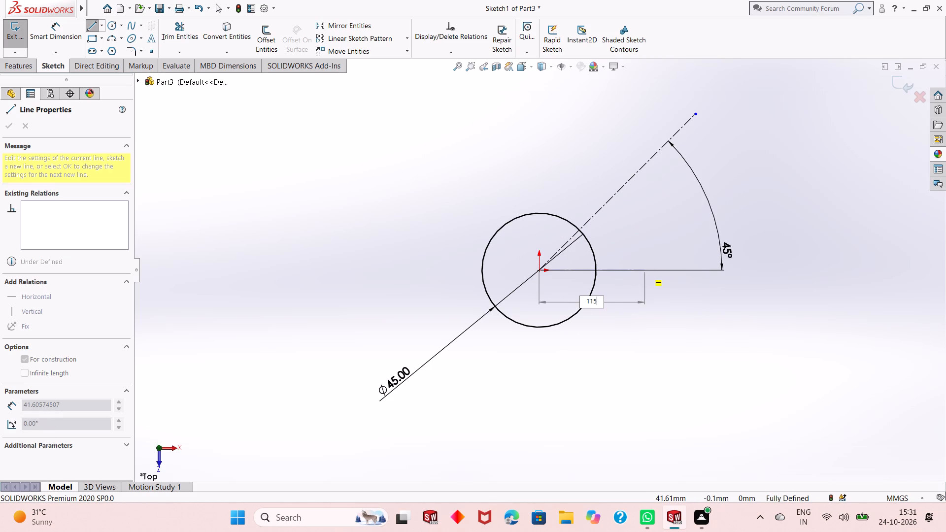
pyautogui.press('-')
pyautogui.write('75')
pyautogui.press('Return')
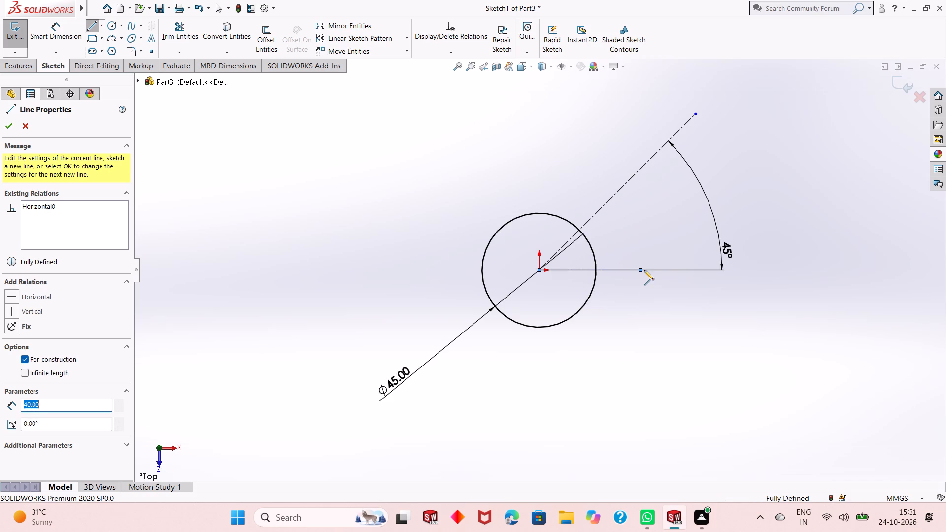
# Draw a vertical centerline about 70 mm long upward from the horizontal centerline's free end, crossing the slanted centerline.
pyautogui.click(642, 92)
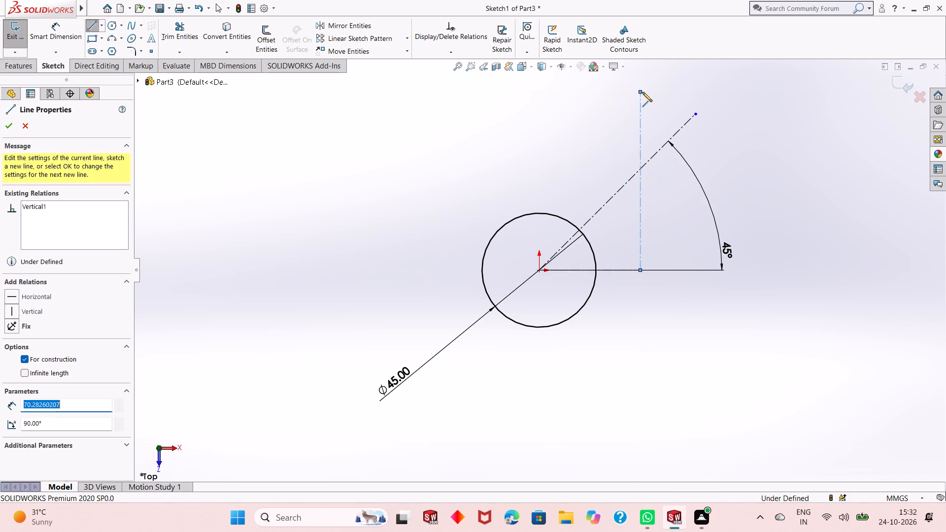
pyautogui.rightClick(642, 92)
pyautogui.click(661, 99)
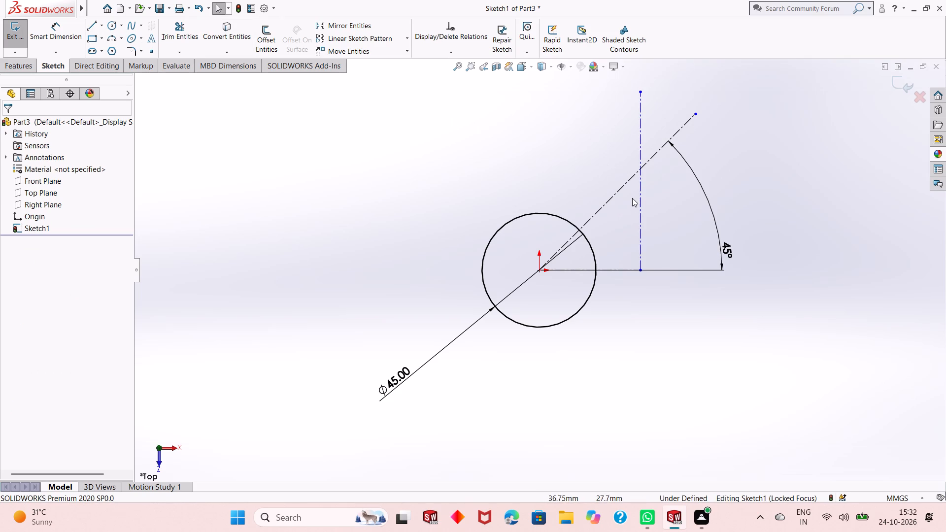
# Sketch a circle of about 18 mm radius centered where the vertical and slanted centerlines cross.
pyautogui.scroll(-3, 632, 198)
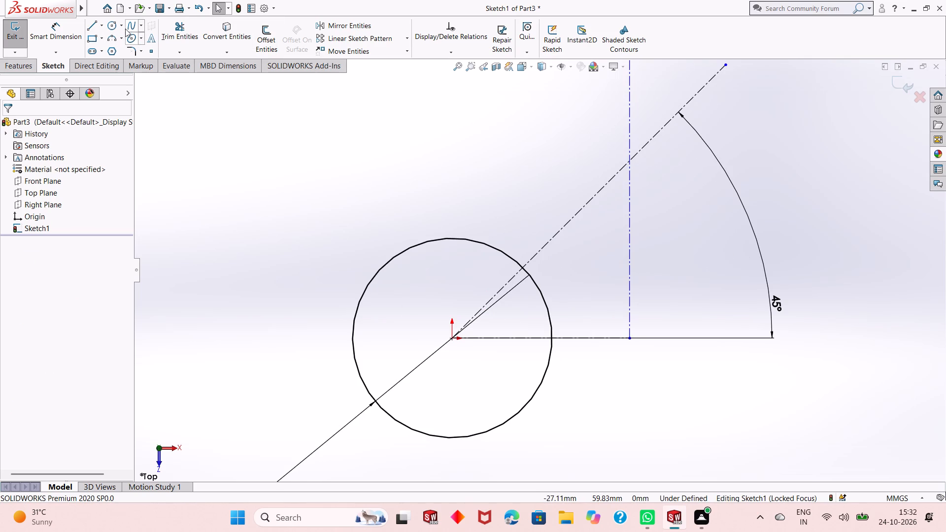
pyautogui.click(110, 27)
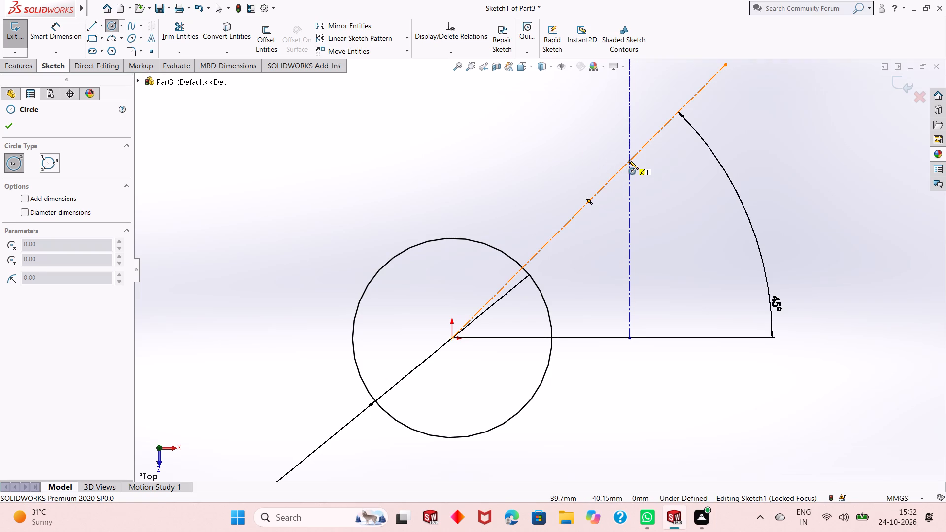
pyautogui.click(629, 160)
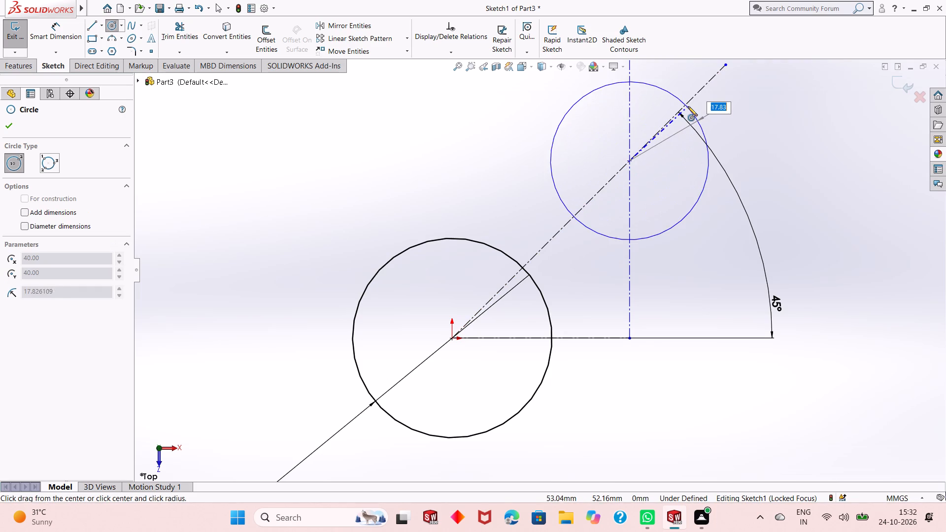
pyautogui.click(688, 106)
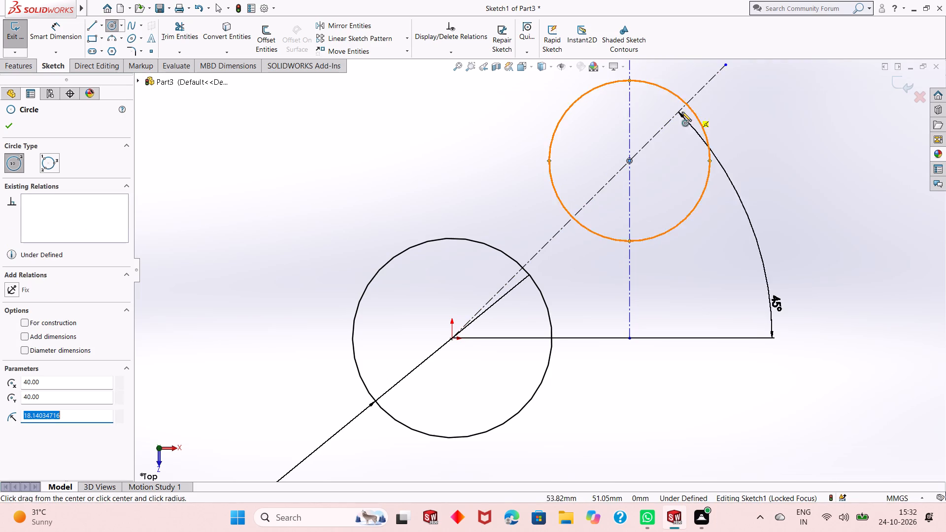
pyautogui.scroll(-3, 665, 164)
pyautogui.scroll(7, 633, 198)
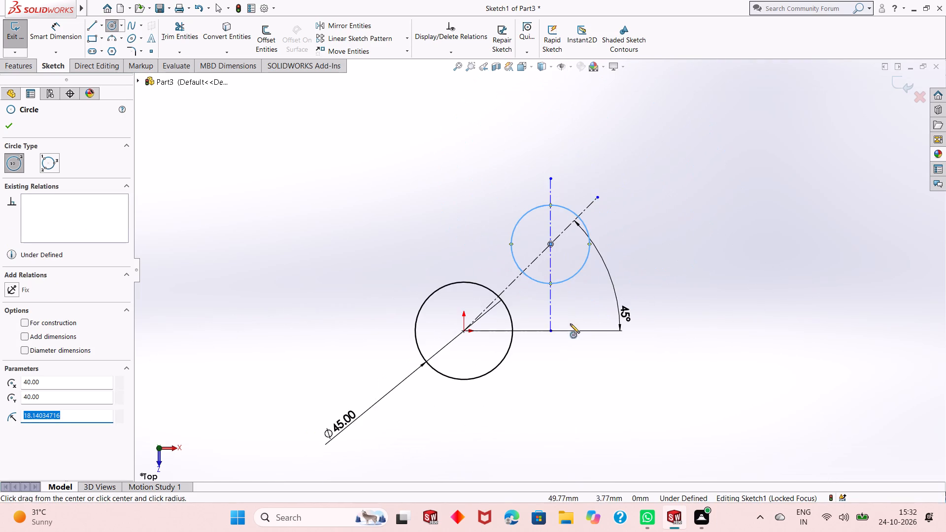
pyautogui.scroll(1, 569, 324)
pyautogui.scroll(-2, 508, 343)
pyautogui.rightClick(435, 191)
pyautogui.click(455, 195)
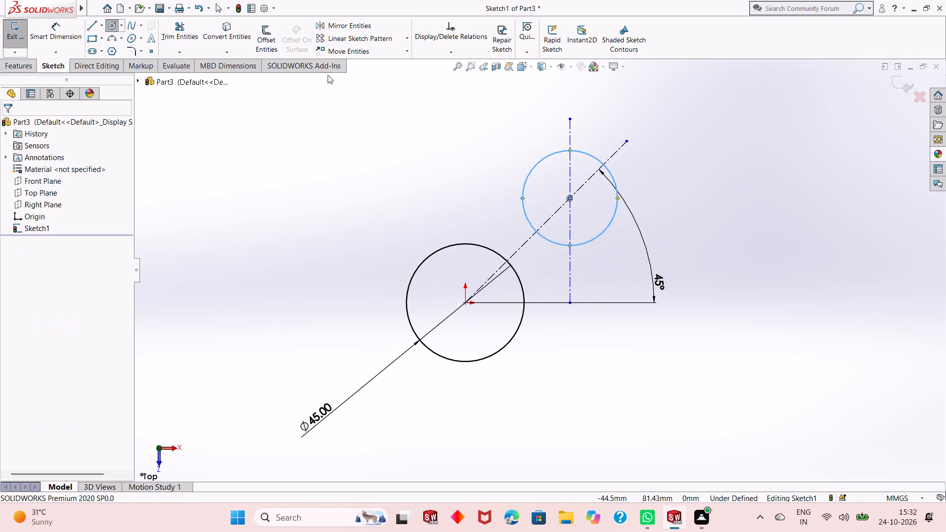
# Dimension the new upper circle's diameter at 30 mm.
pyautogui.click(76, 40)
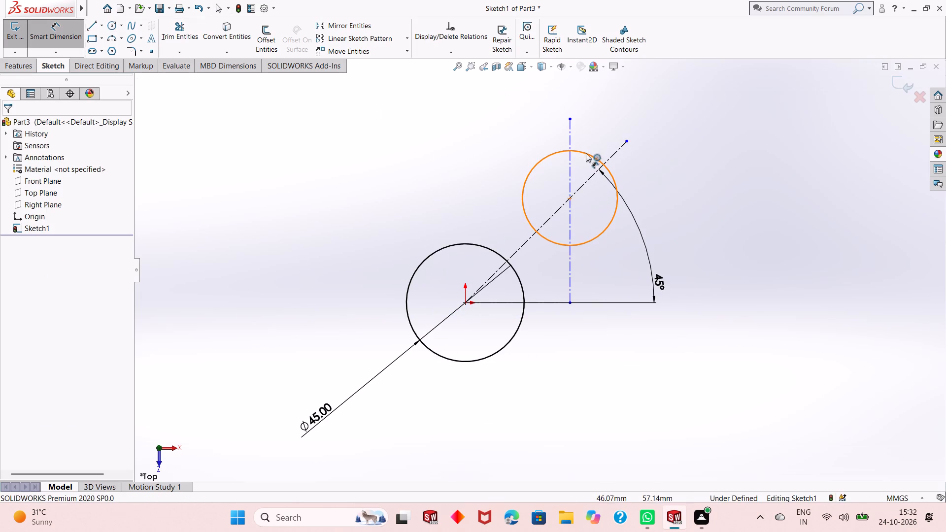
pyautogui.click(586, 153)
pyautogui.click(676, 100)
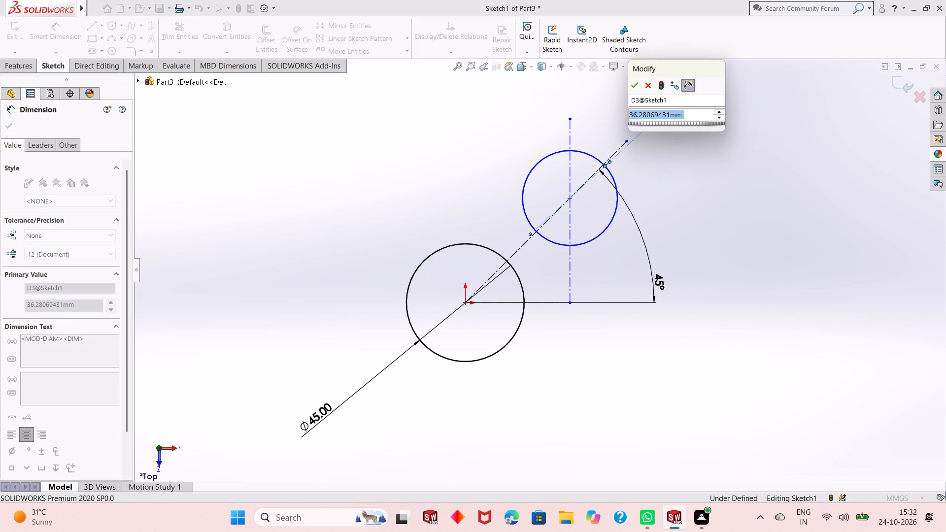
pyautogui.write('30')
pyautogui.press('Return')
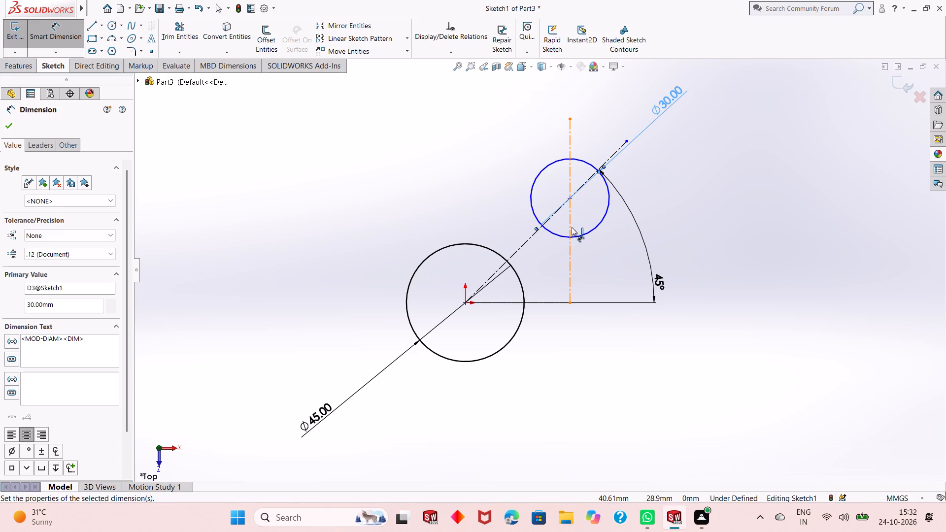
pyautogui.rightClick(465, 145)
pyautogui.click(488, 181)
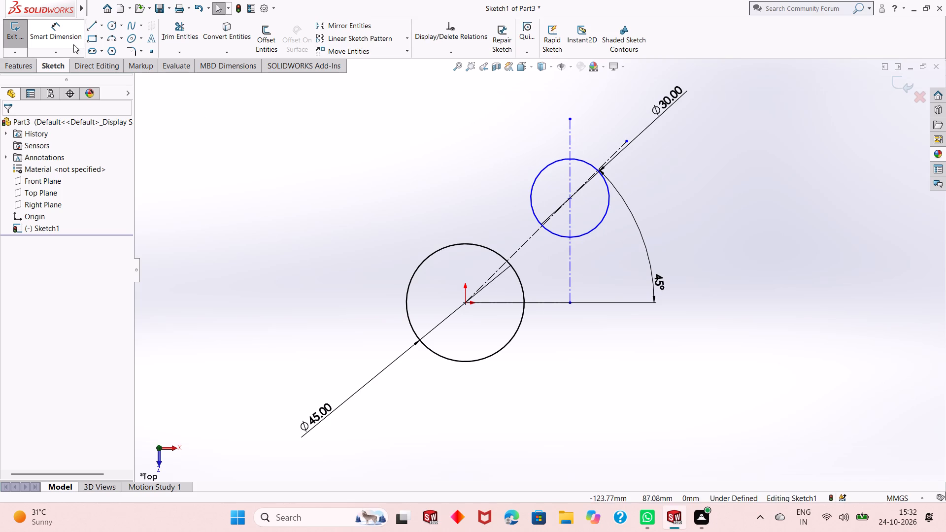
# Dimension the length of the horizontal centerline, placing the dimension just below it.
pyautogui.click(60, 31)
pyautogui.click(556, 302)
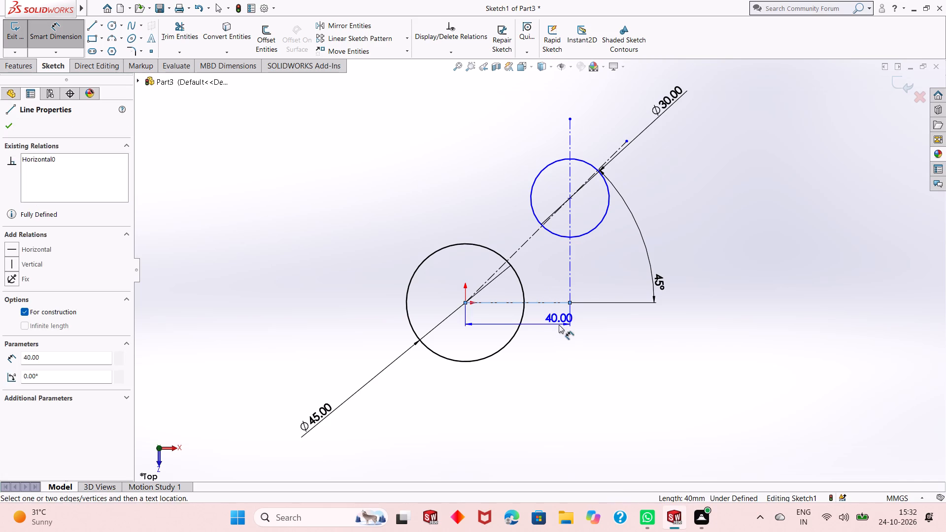
pyautogui.click(559, 325)
pyautogui.click(519, 310)
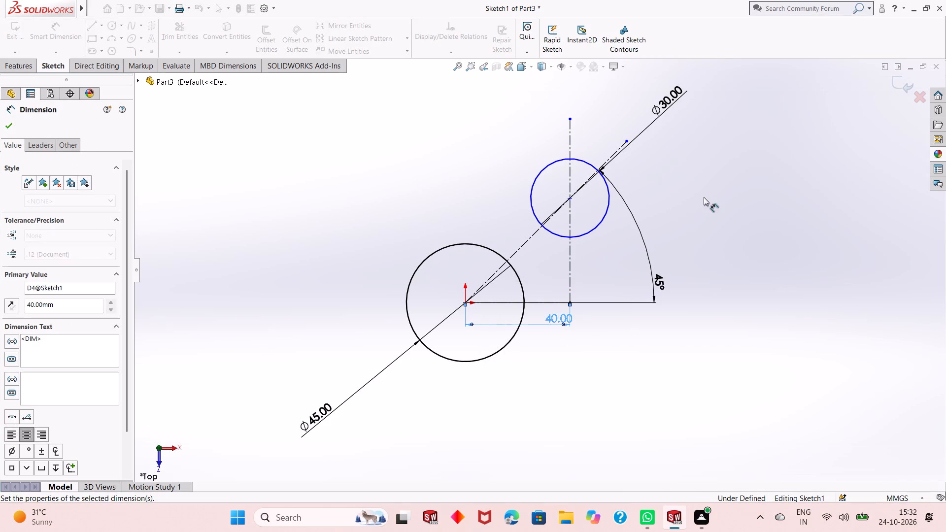
pyautogui.rightClick(708, 191)
pyautogui.click(729, 225)
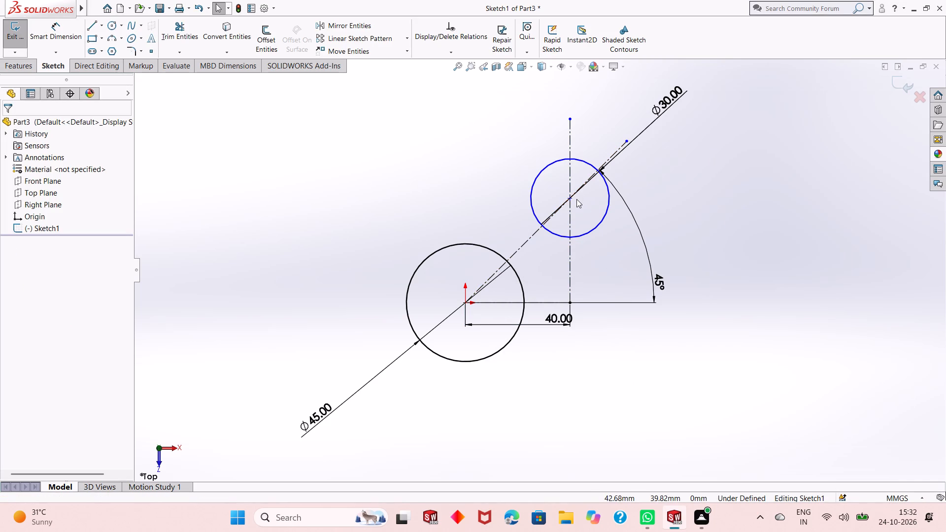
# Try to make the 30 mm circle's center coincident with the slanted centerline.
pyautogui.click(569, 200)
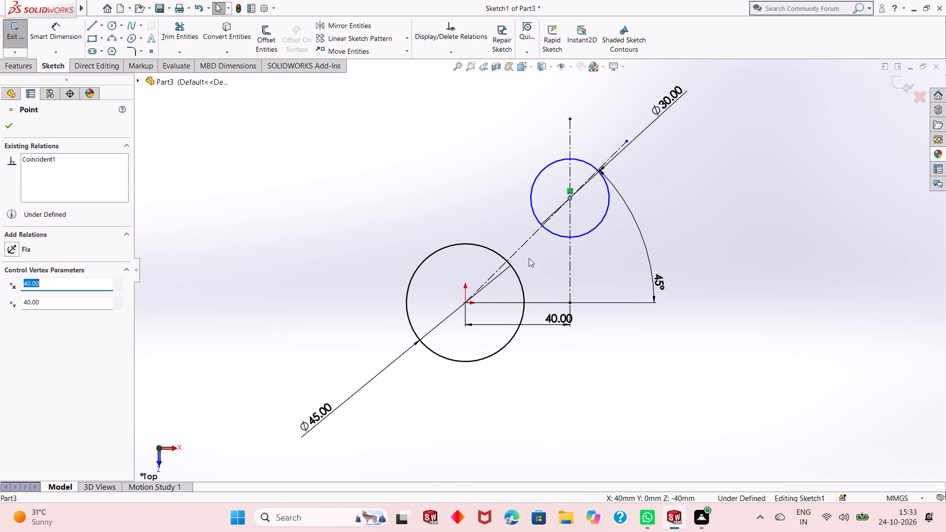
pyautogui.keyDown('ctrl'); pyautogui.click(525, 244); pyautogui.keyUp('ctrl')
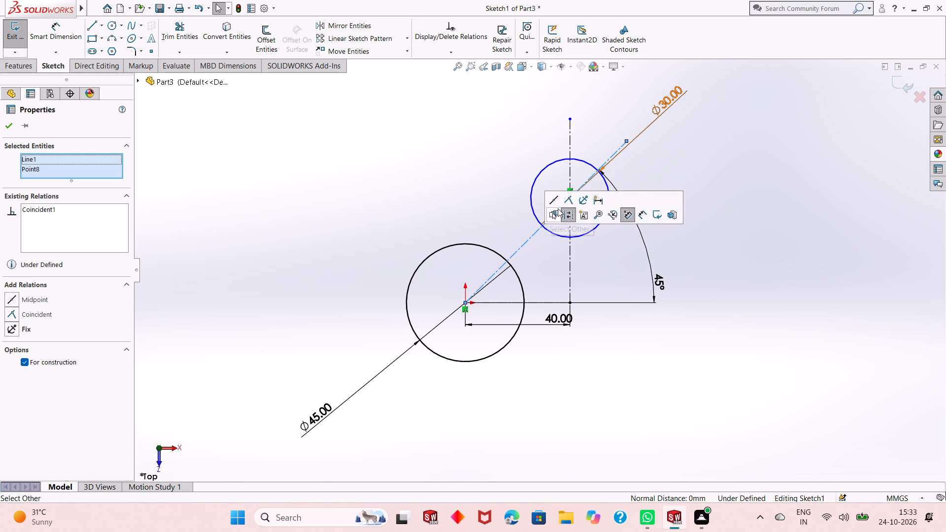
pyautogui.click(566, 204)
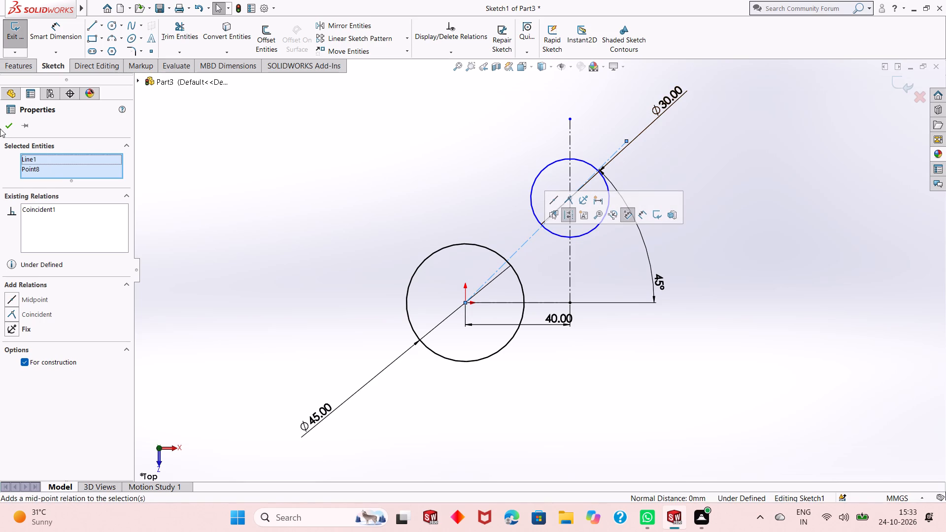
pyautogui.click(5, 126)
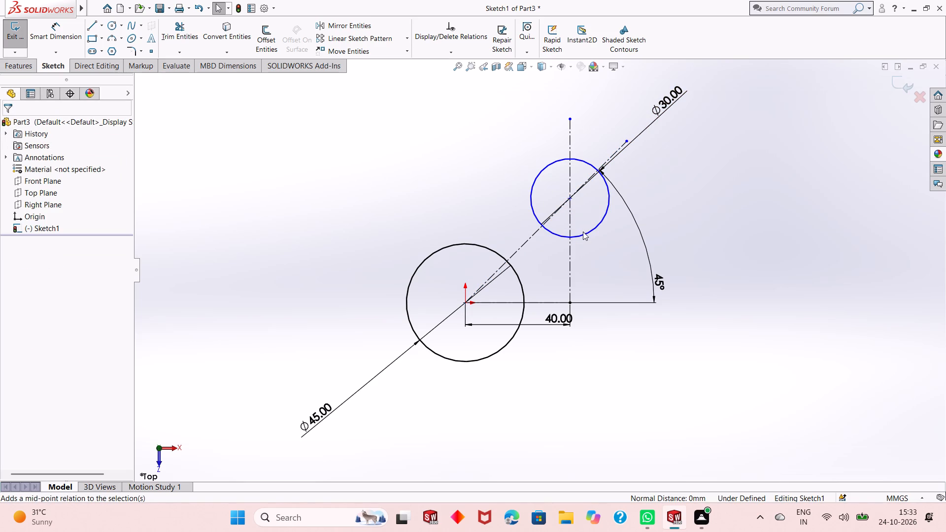
# Examine the 30 mm circle's center where the vertical and slanted centerlines cross.
pyautogui.scroll(-5, 565, 184)
pyautogui.scroll(-4, 587, 248)
pyautogui.scroll(-5, 541, 261)
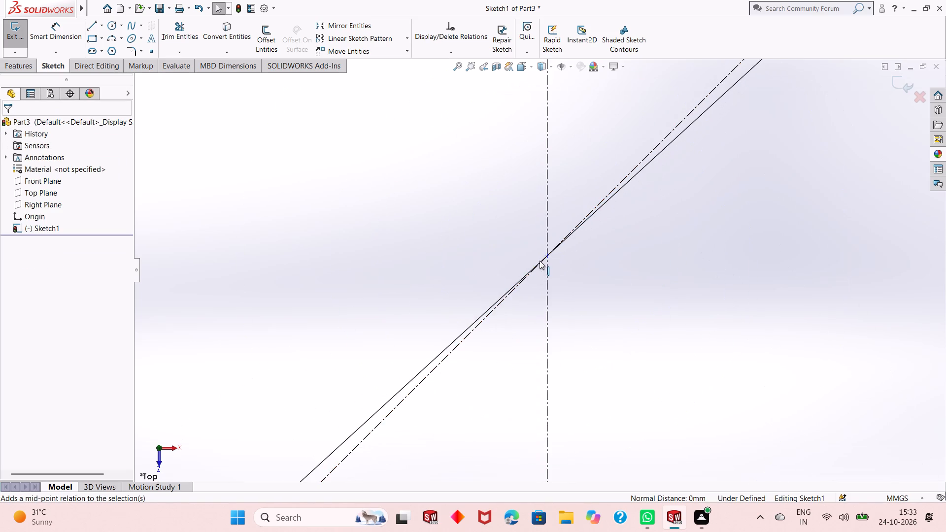
pyautogui.scroll(-4, 562, 262)
pyautogui.scroll(10, 548, 261)
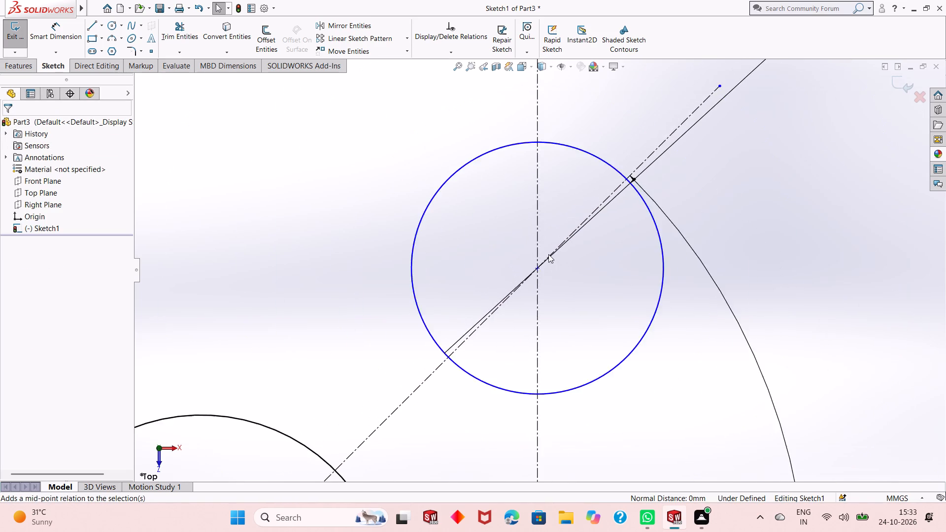
pyautogui.scroll(8, 548, 254)
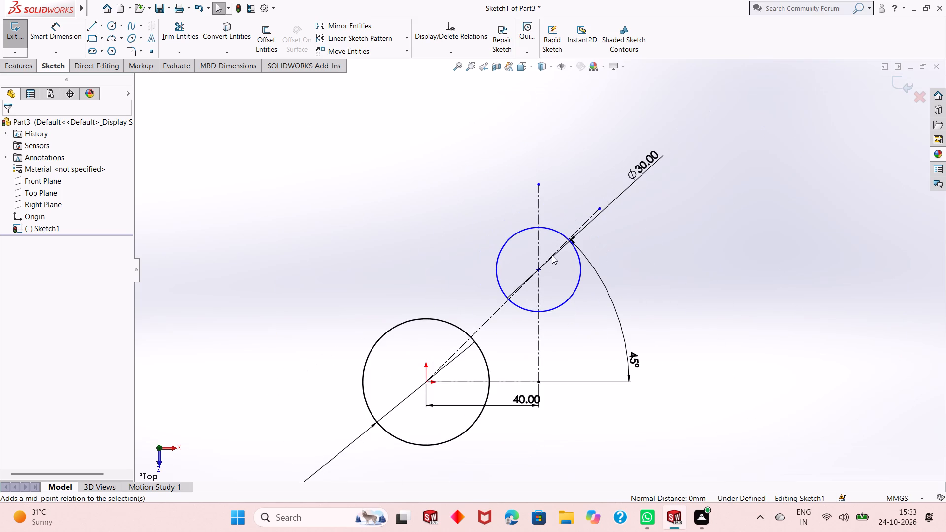
pyautogui.scroll(2, 560, 277)
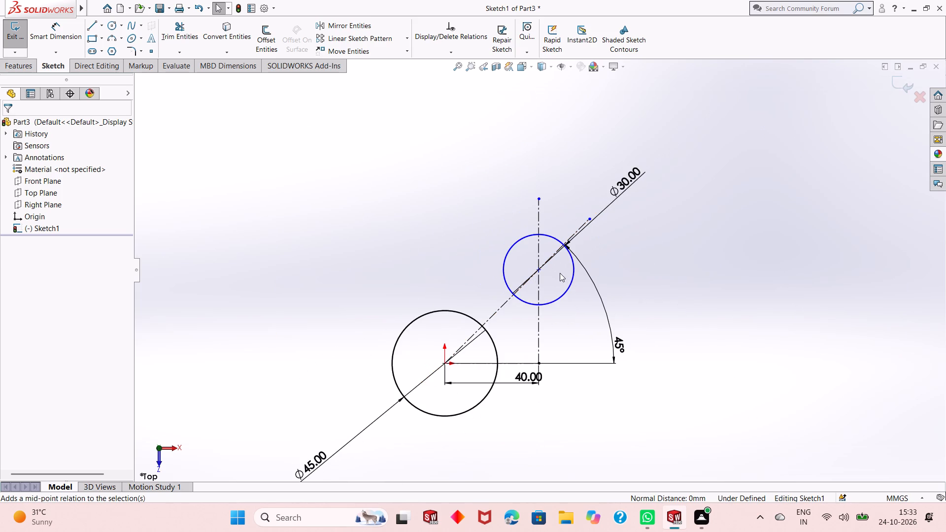
# Dimension the vertical distance between the 30 mm circle's center and the origin, placing it to the right of the circles.
pyautogui.click(52, 42)
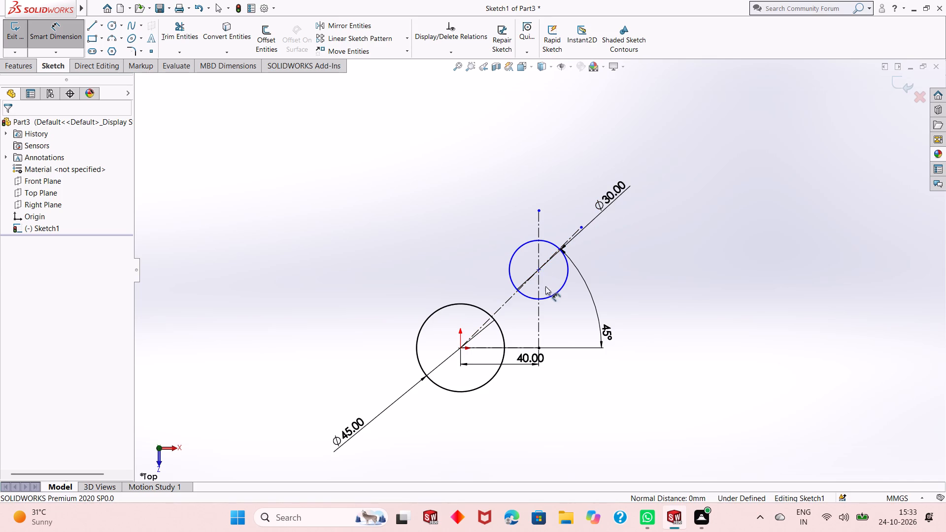
pyautogui.click(537, 270)
pyautogui.click(458, 351)
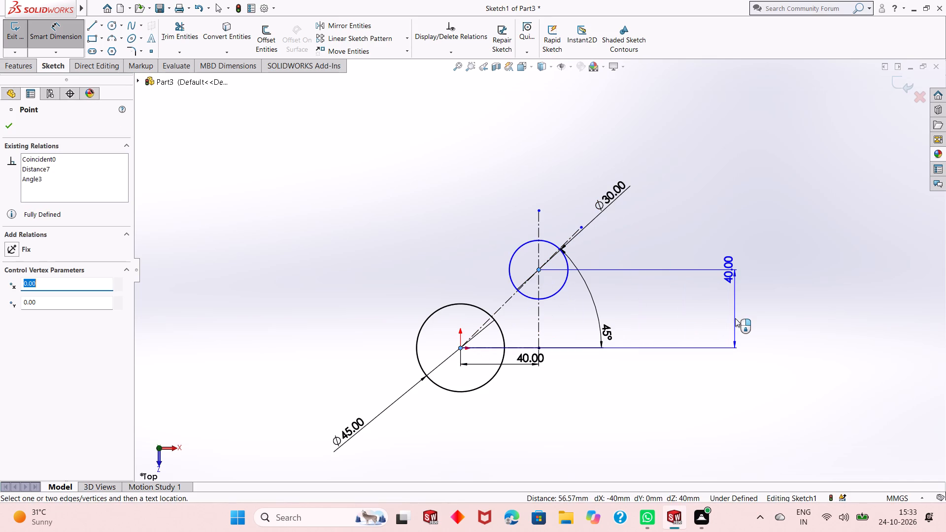
pyautogui.click(735, 318)
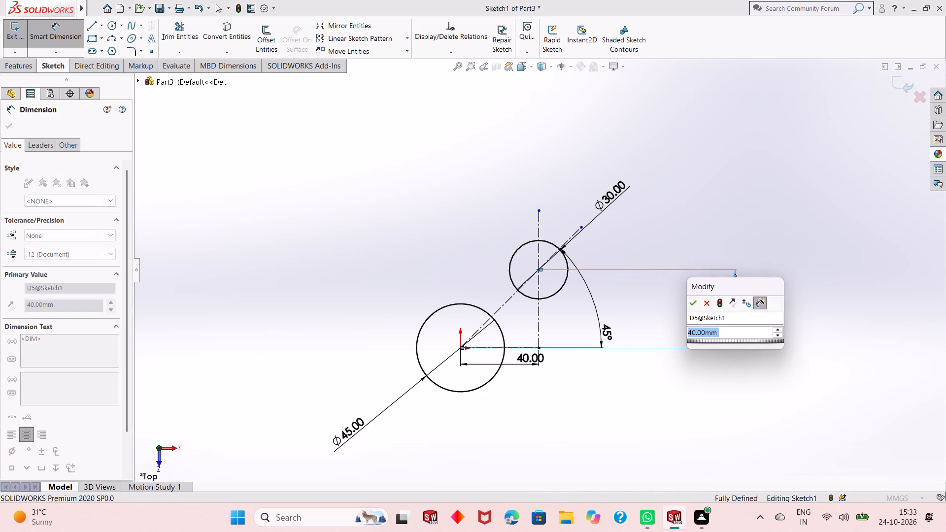
pyautogui.click(697, 303)
pyautogui.rightClick(718, 207)
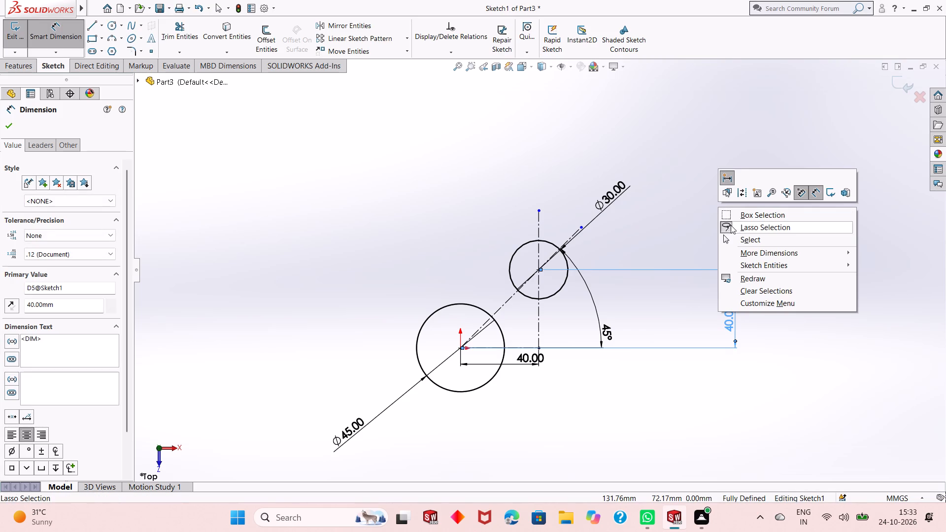
pyautogui.click(741, 240)
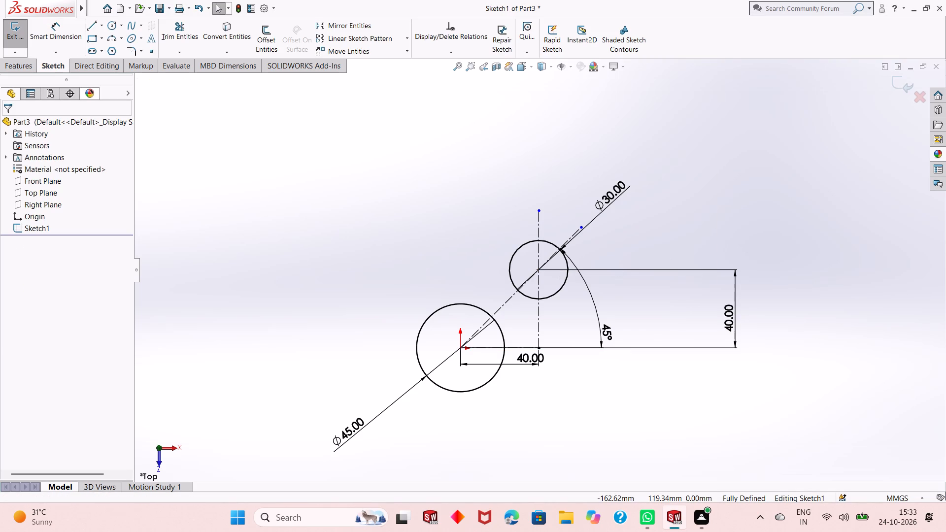
# Draw a construction centerline about 72 mm long from the origin, sloping down to the right below the horizontal centerline.
pyautogui.click(101, 26)
pyautogui.click(112, 54)
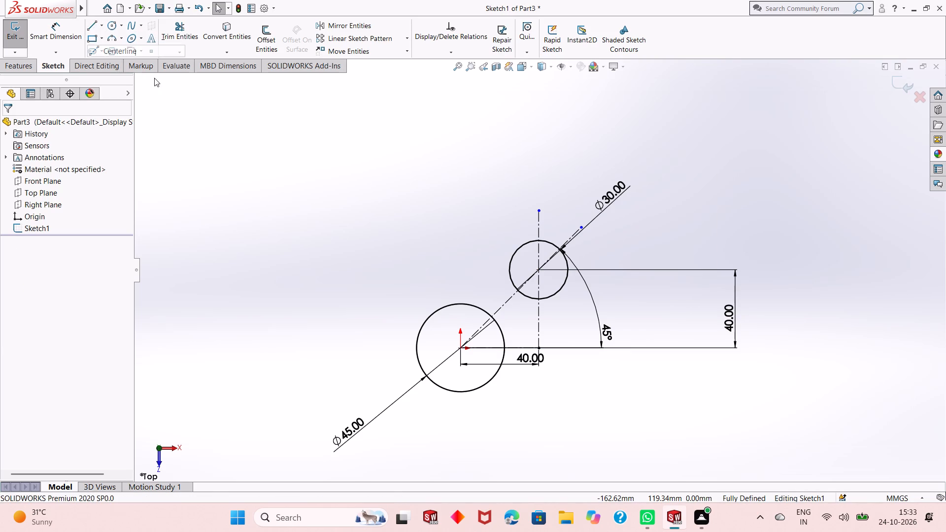
pyautogui.click(462, 349)
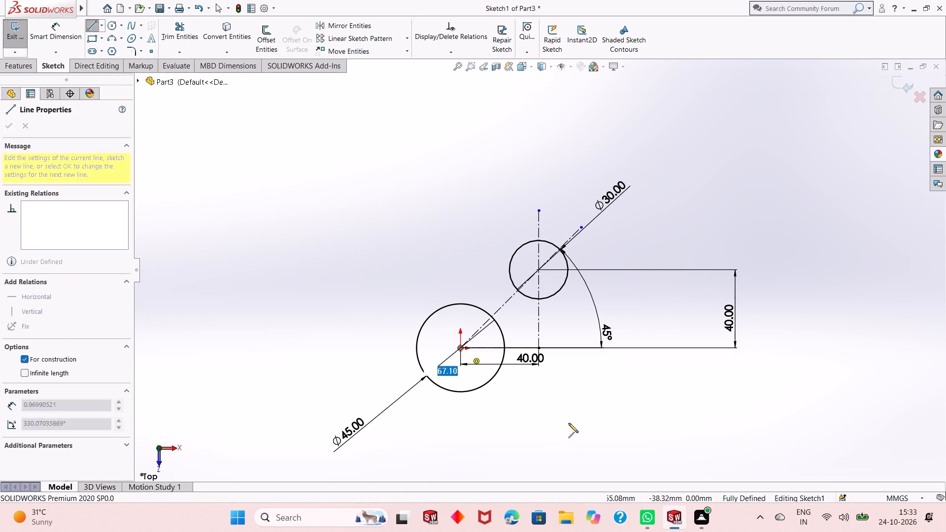
pyautogui.click(557, 450)
pyautogui.rightClick(557, 450)
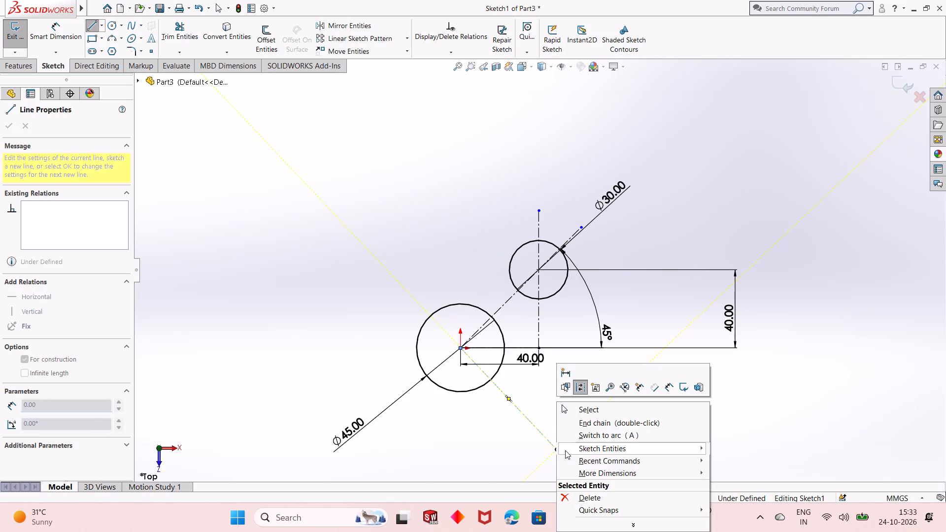
pyautogui.click(592, 415)
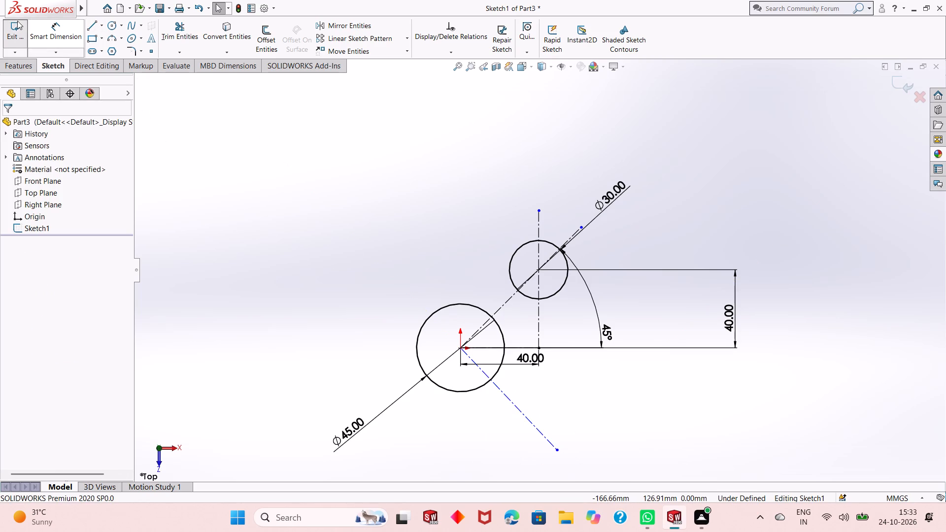
# Dimension the angle between the lower slanted centerline and the horizontal centerline as 45°.
pyautogui.click(67, 35)
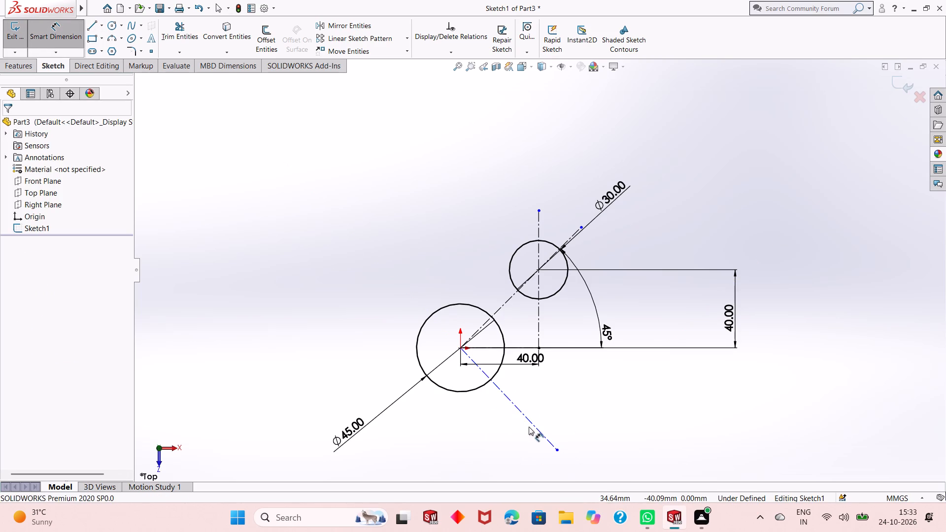
pyautogui.click(541, 435)
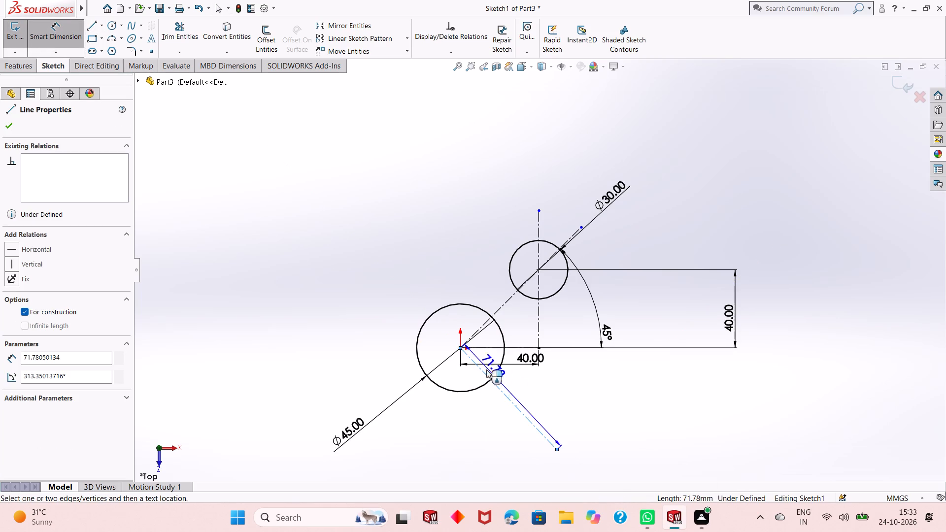
pyautogui.click(461, 350)
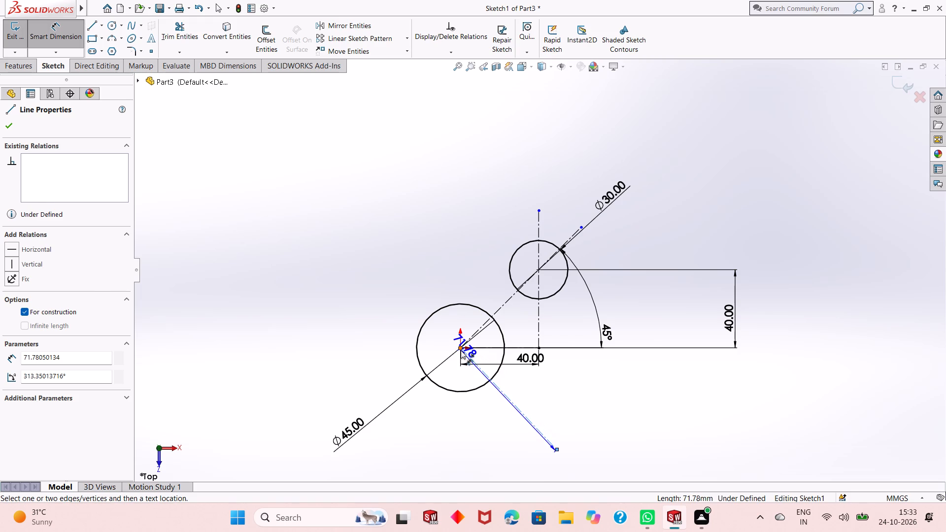
pyautogui.click(486, 348)
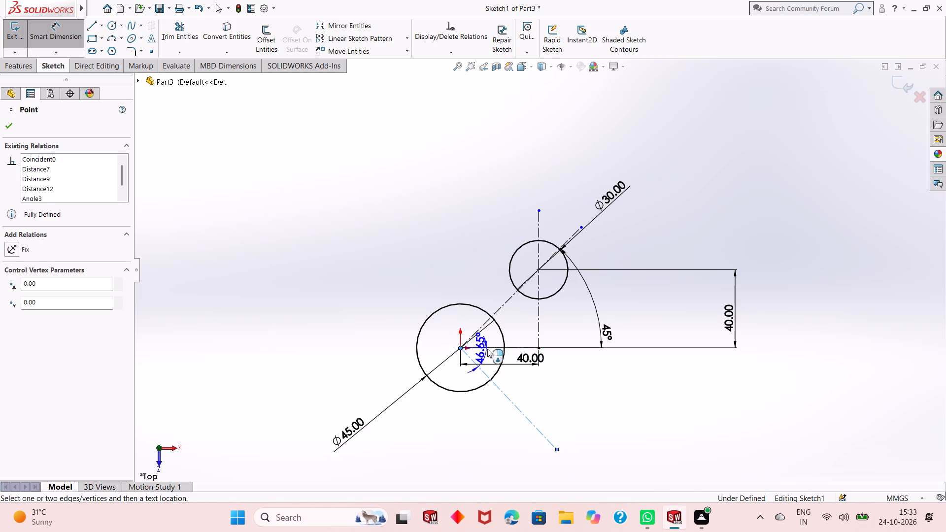
pyautogui.click(583, 396)
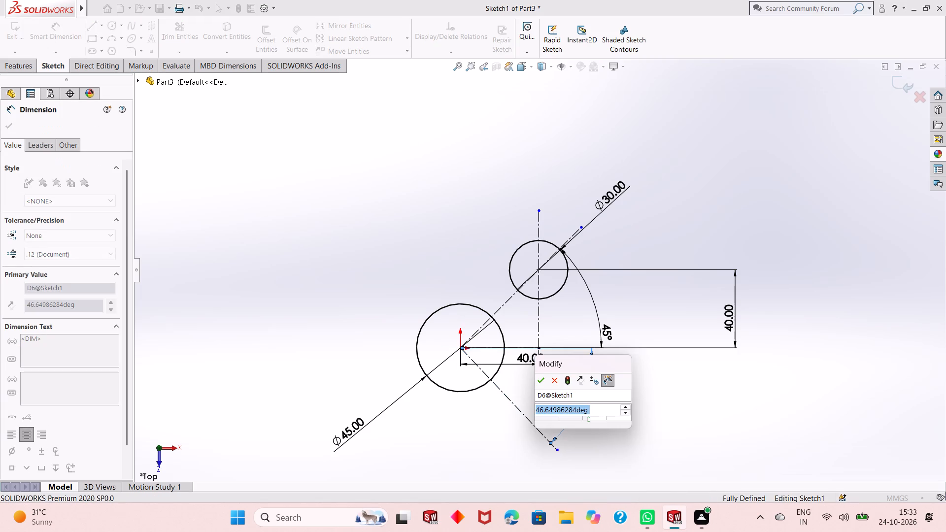
pyautogui.write('45')
pyautogui.press('Return')
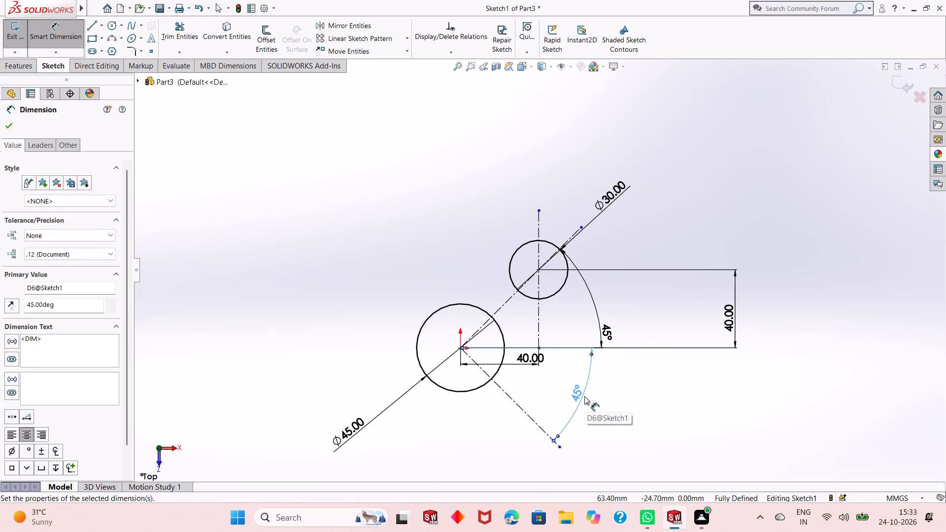
pyautogui.rightClick(686, 231)
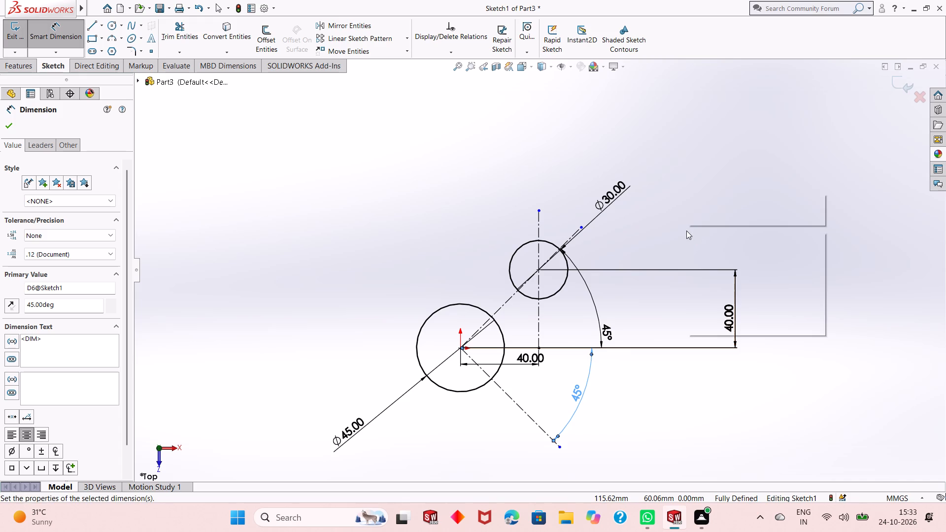
pyautogui.click(705, 266)
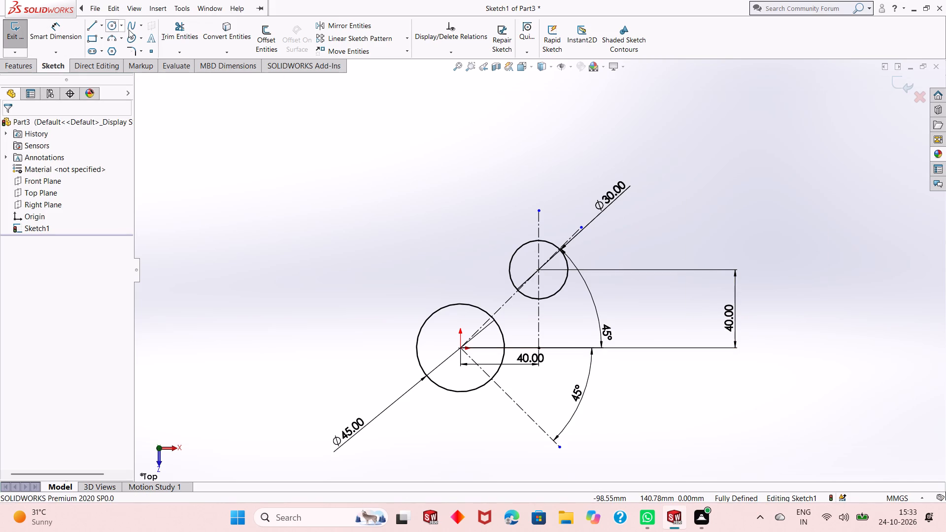
# Sketch a circle about 30 mm in diameter, centered on the lower slanted centerline near its outer end.
pyautogui.click(110, 27)
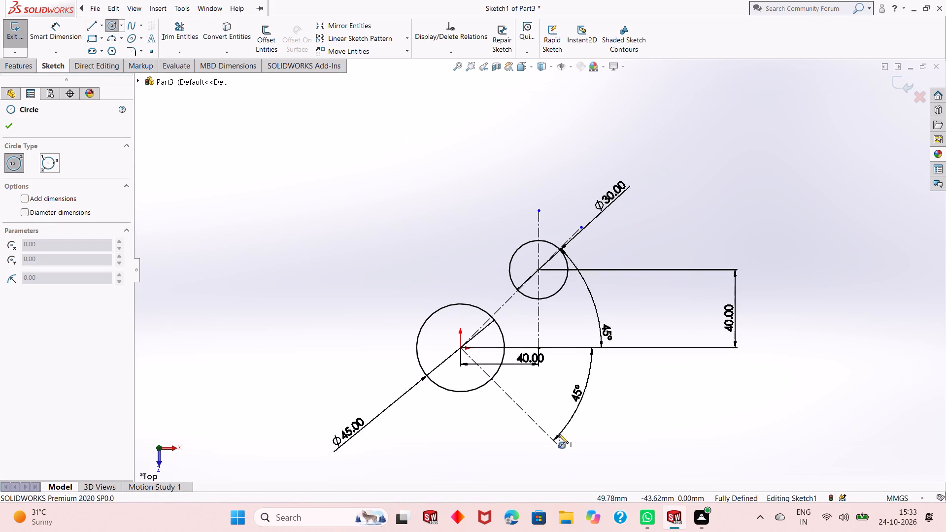
pyautogui.click(531, 418)
pyautogui.click(541, 390)
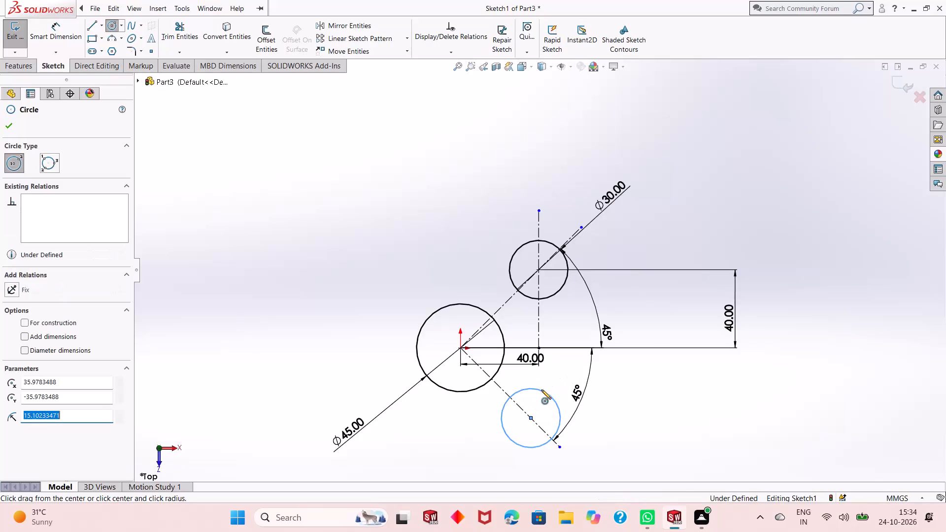
pyautogui.rightClick(251, 178)
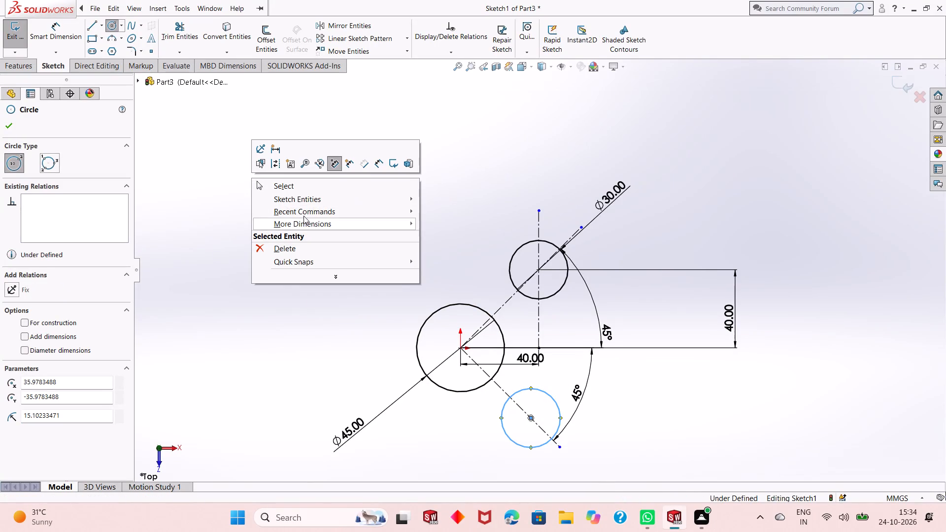
pyautogui.click(303, 185)
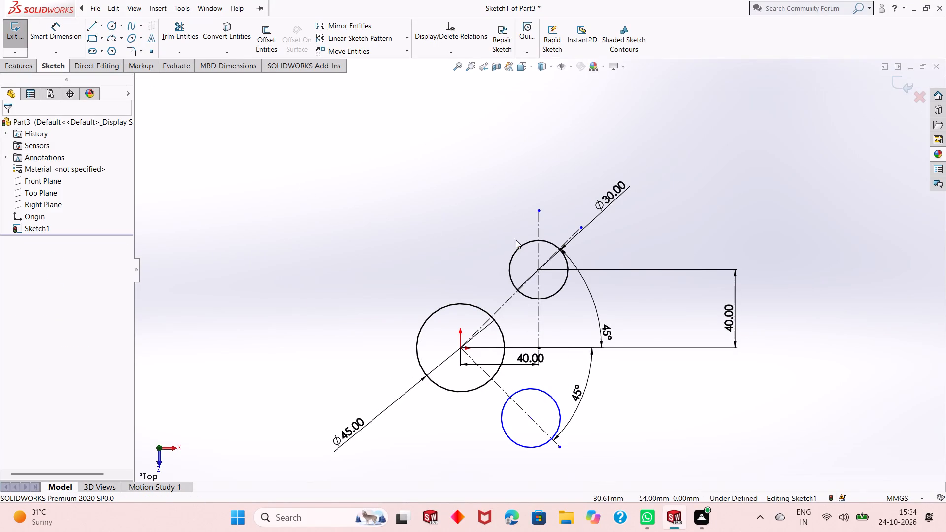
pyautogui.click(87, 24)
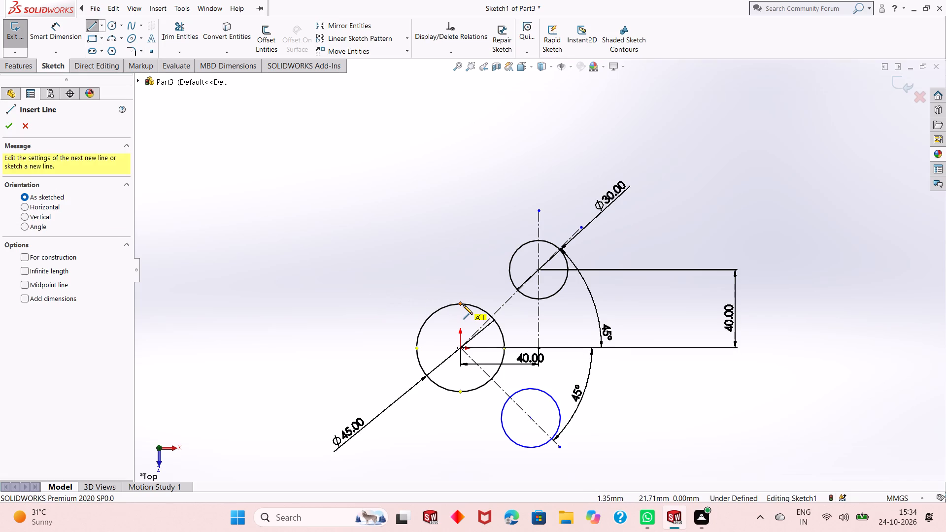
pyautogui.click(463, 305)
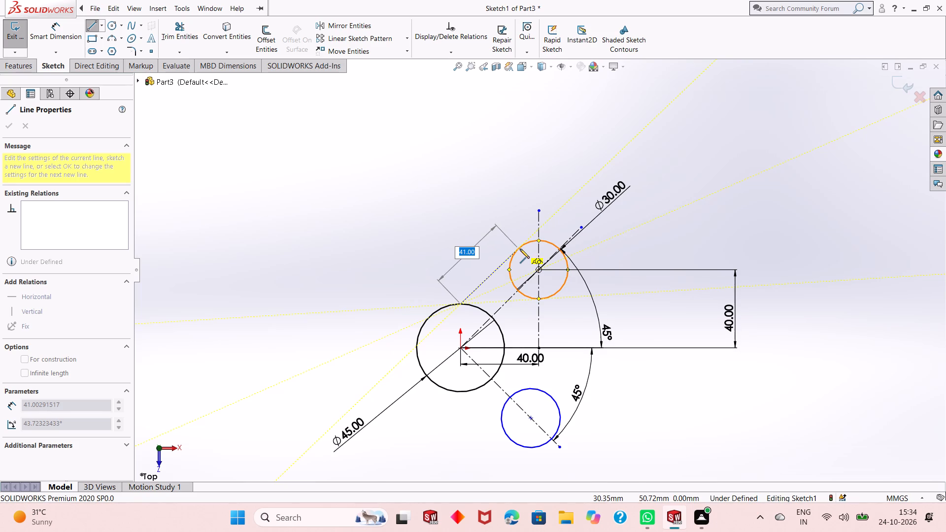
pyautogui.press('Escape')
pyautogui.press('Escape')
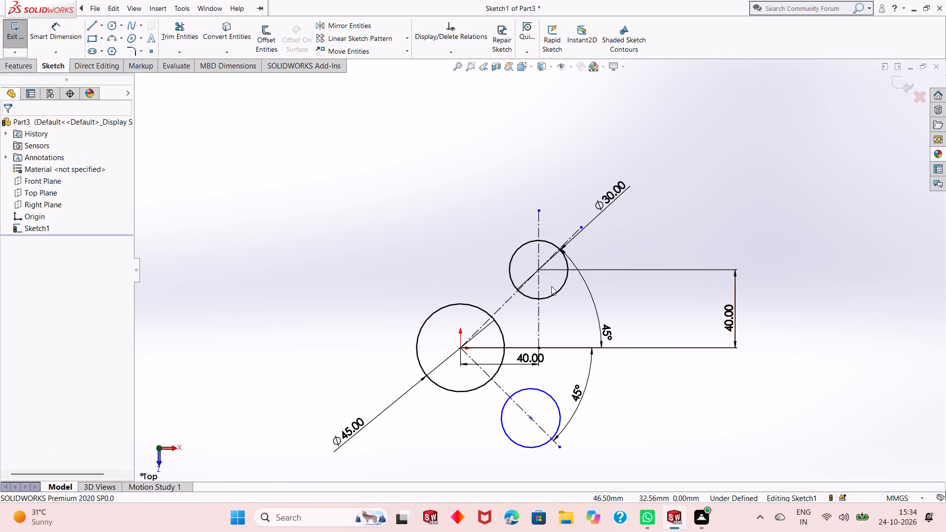
# Add an Equal relation between the lower circle and the 30 mm circle.
pyautogui.scroll(-3, 535, 277)
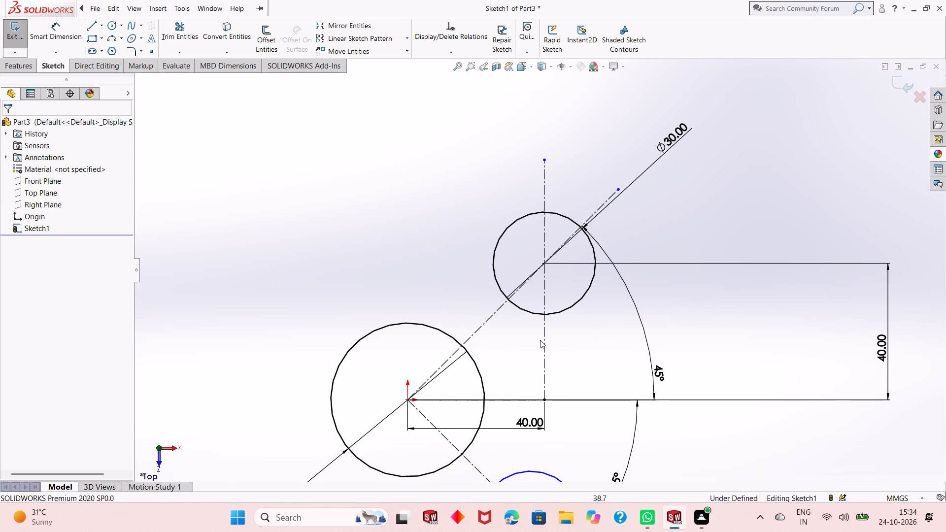
pyautogui.scroll(-1, 528, 262)
pyautogui.scroll(4, 527, 262)
pyautogui.scroll(-1, 565, 458)
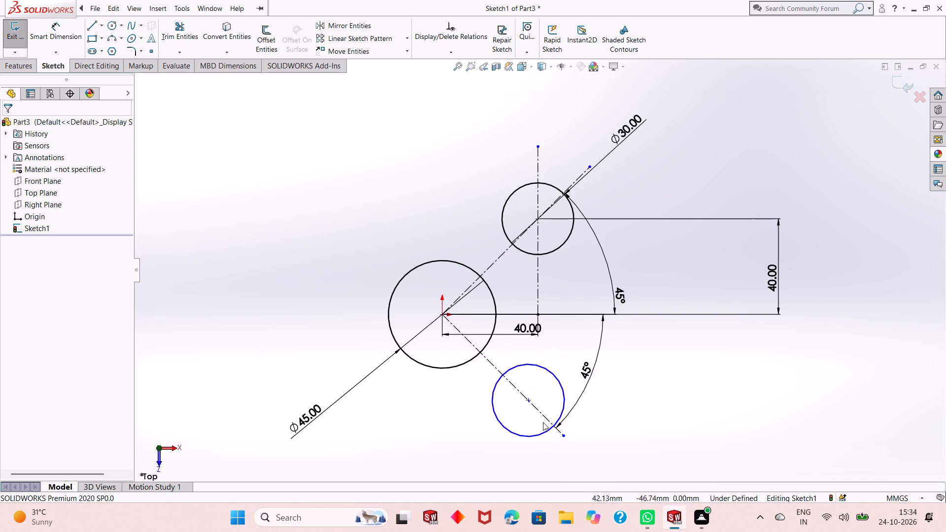
pyautogui.click(550, 374)
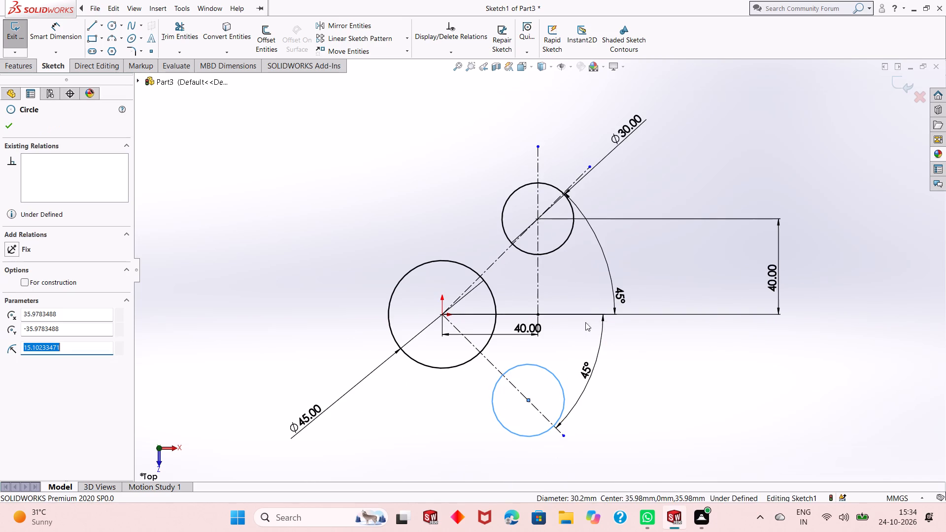
pyautogui.keyDown('ctrl'); pyautogui.click(563, 243); pyautogui.keyUp('ctrl')
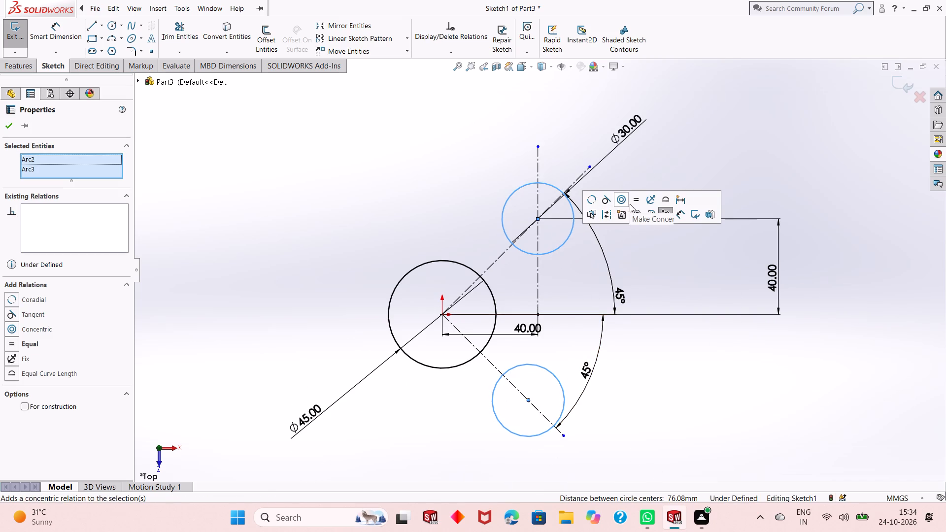
pyautogui.click(638, 204)
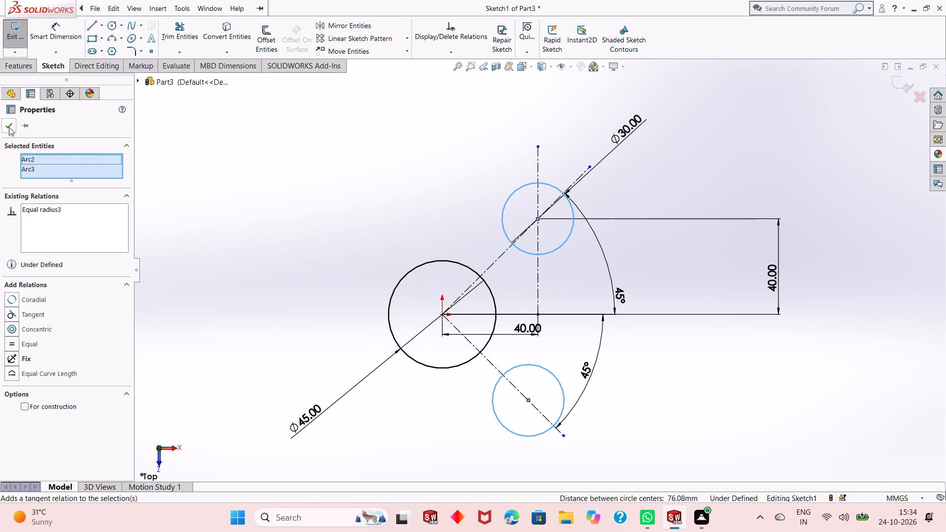
pyautogui.click(14, 126)
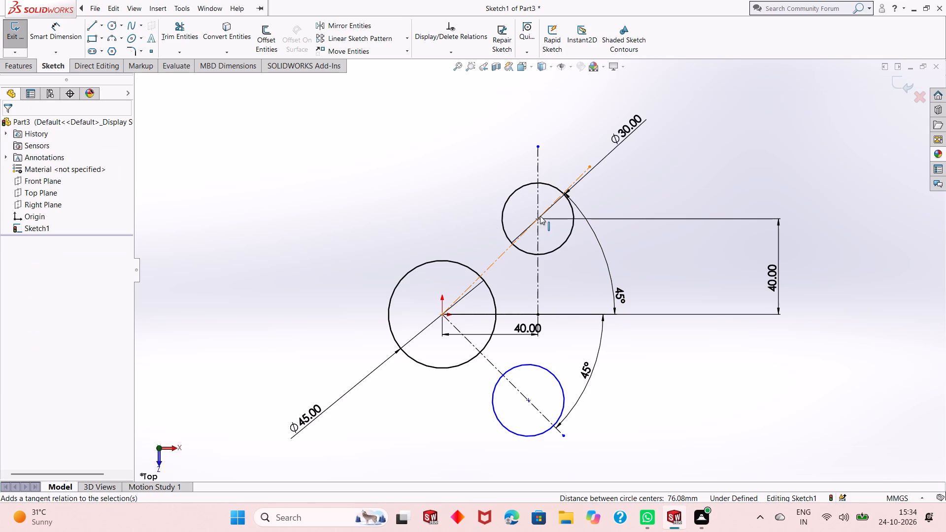
# Add a Vertical relation between the center points of the 30 mm circle and the lower circle.
pyautogui.click(537, 219)
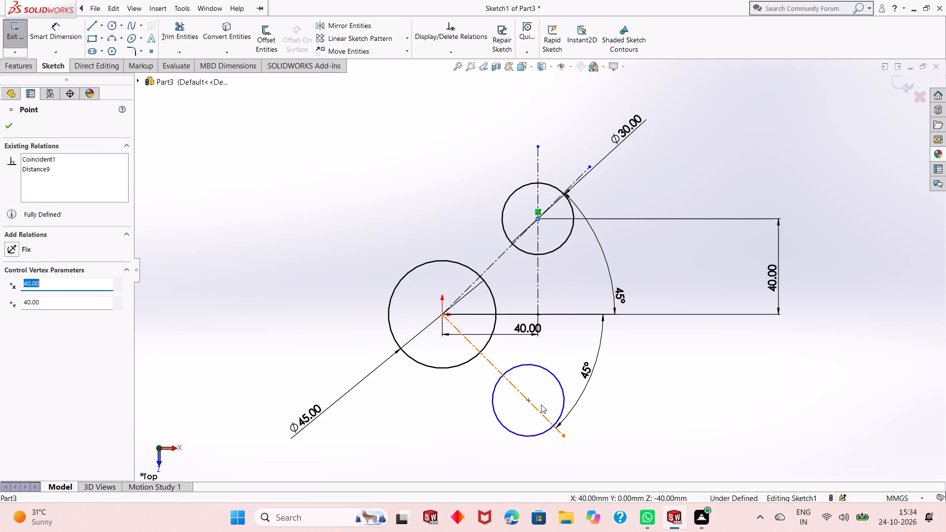
pyautogui.keyDown('ctrl'); pyautogui.click(530, 402); pyautogui.keyUp('ctrl')
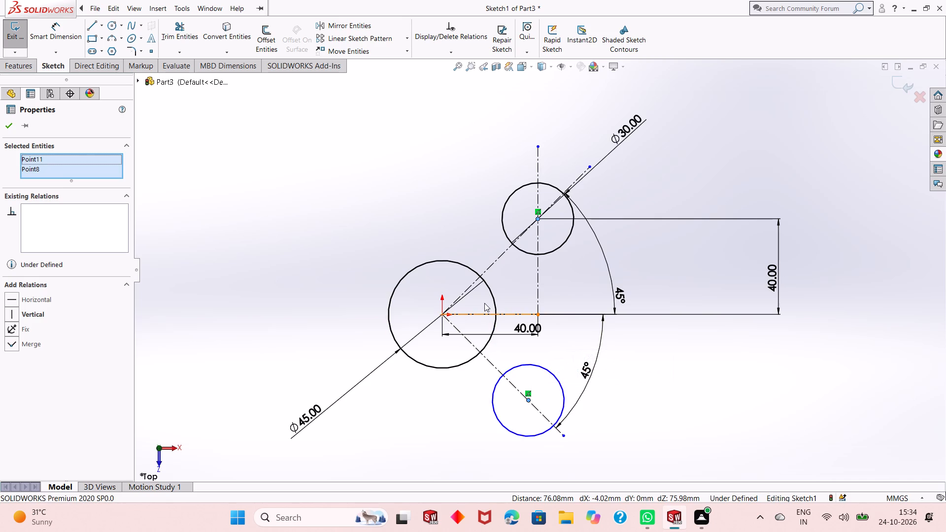
pyautogui.click(16, 315)
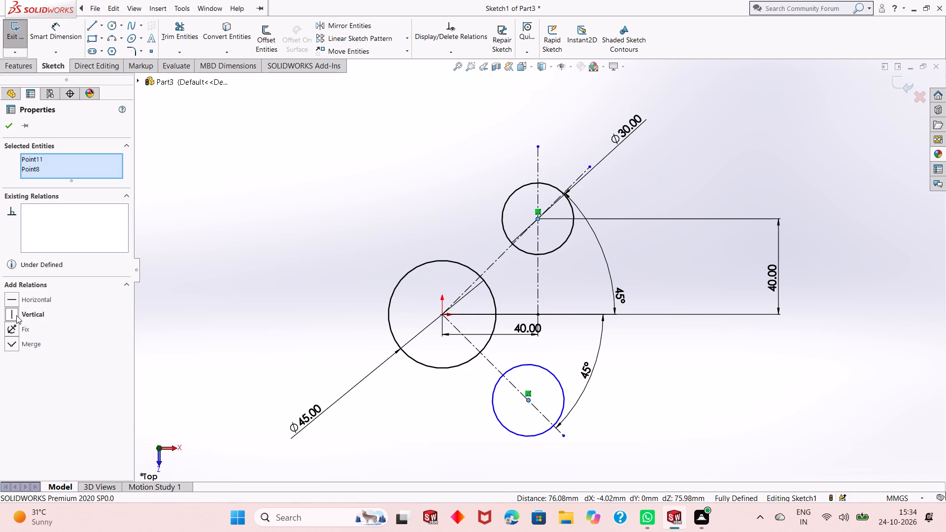
pyautogui.click(8, 126)
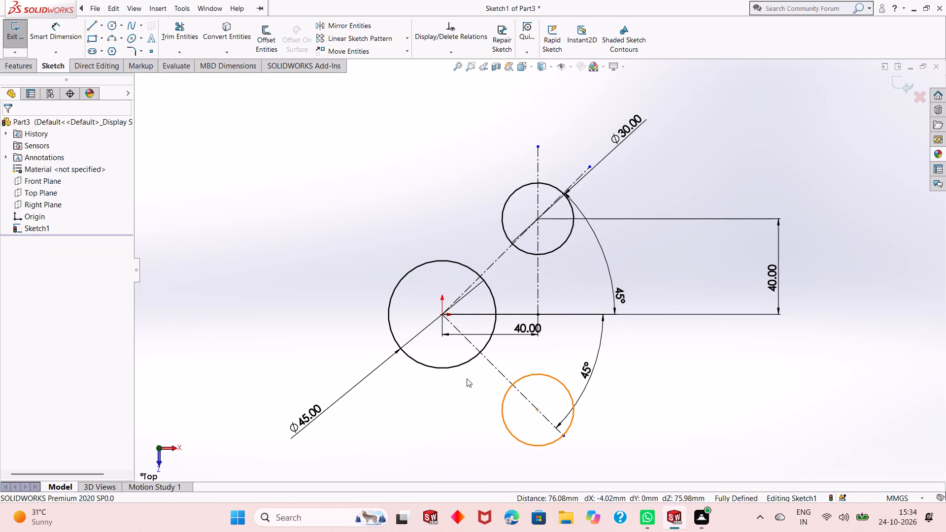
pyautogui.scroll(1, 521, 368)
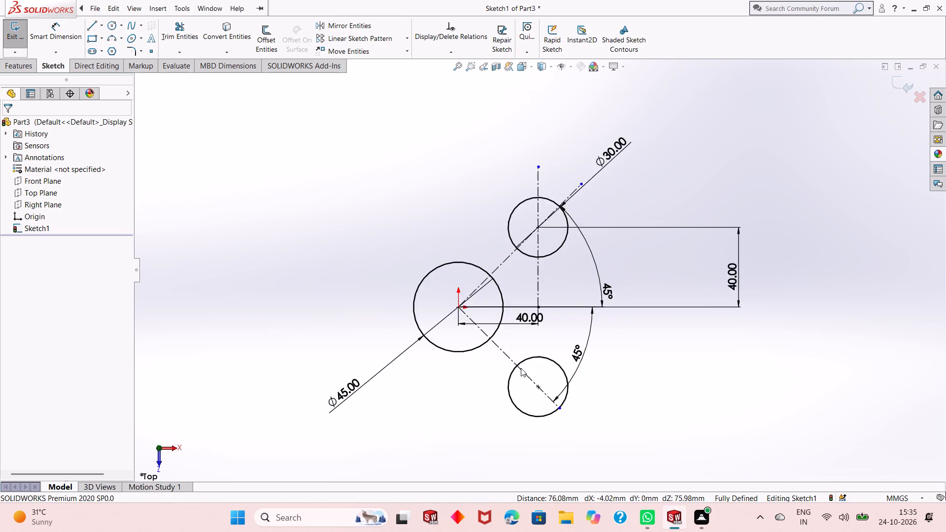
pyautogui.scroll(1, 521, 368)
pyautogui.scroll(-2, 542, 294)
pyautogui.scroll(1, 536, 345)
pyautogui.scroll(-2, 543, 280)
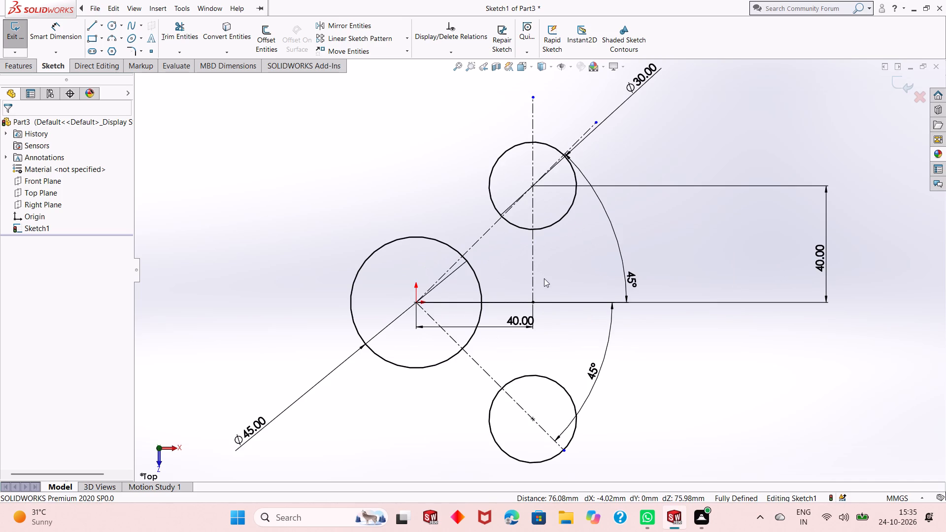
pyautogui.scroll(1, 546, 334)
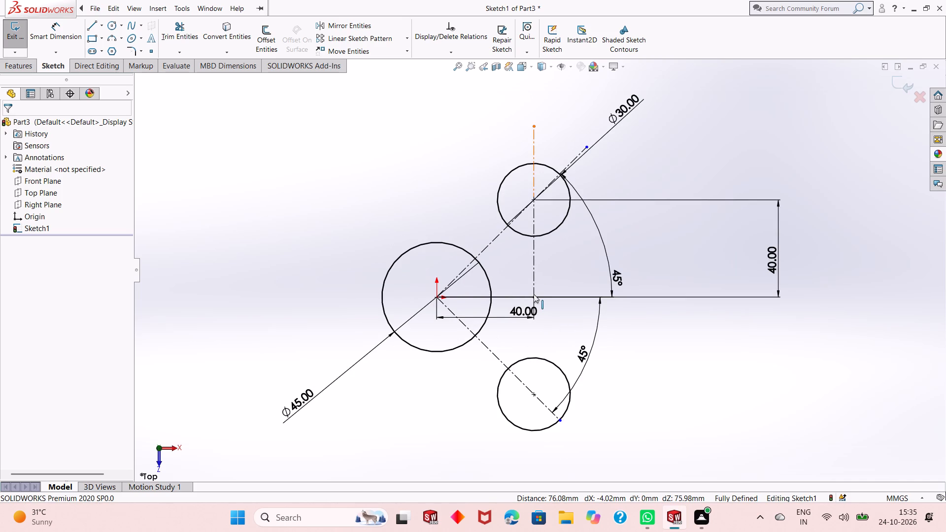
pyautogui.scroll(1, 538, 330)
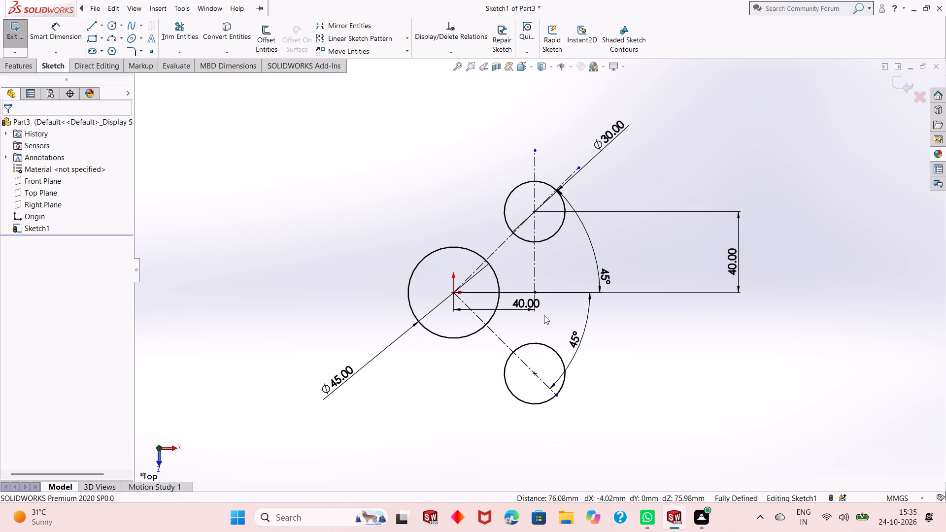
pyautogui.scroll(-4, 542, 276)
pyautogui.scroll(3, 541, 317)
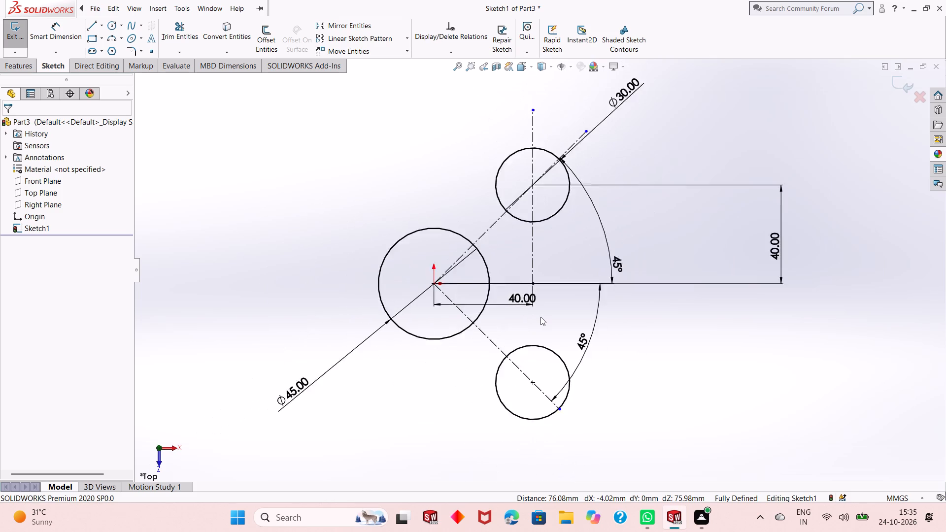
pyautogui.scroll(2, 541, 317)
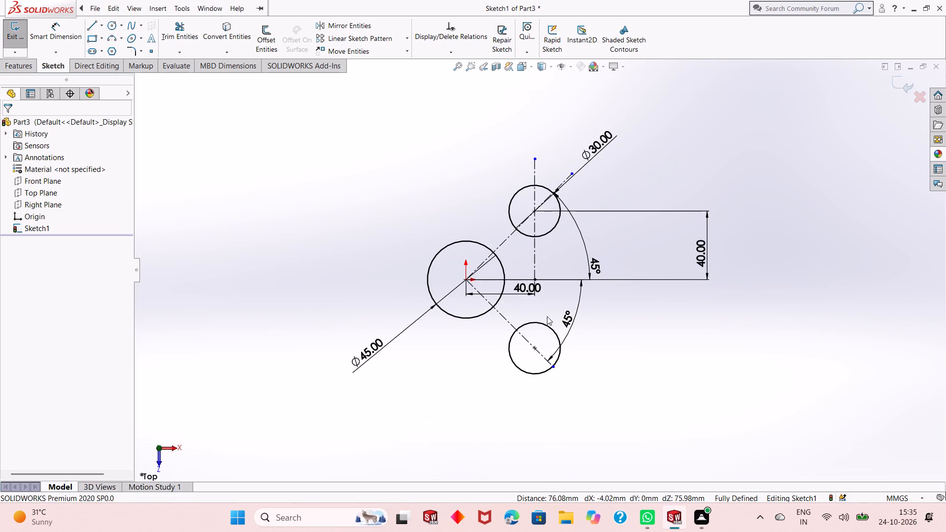
# Sketch a vertical line joining the outer side points of the upper and lower 30 mm circles.
pyautogui.scroll(-3, 550, 277)
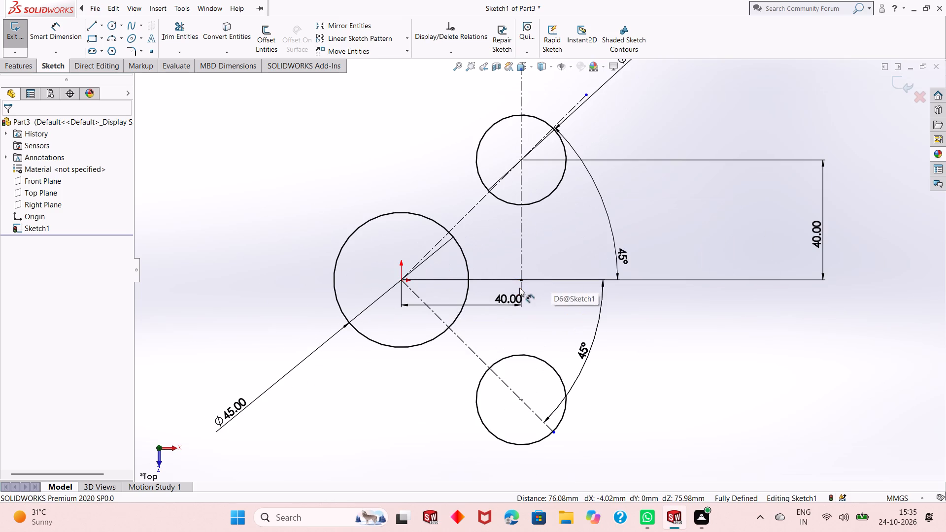
pyautogui.scroll(2, 565, 353)
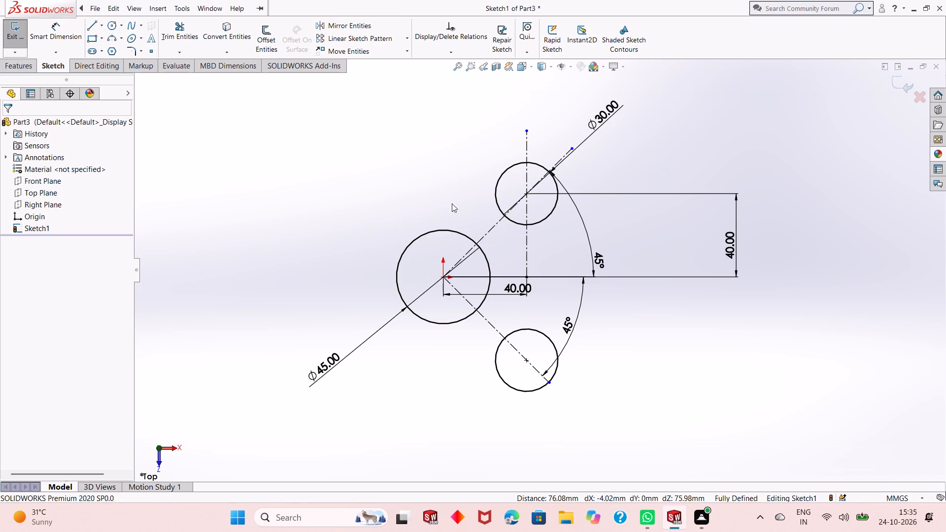
pyautogui.click(91, 26)
pyautogui.click(557, 361)
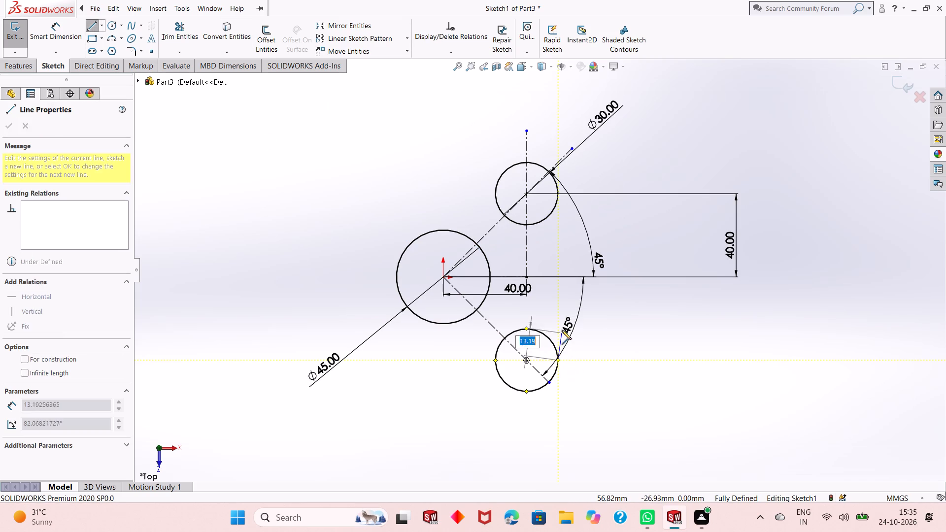
pyautogui.click(559, 194)
pyautogui.rightClick(611, 166)
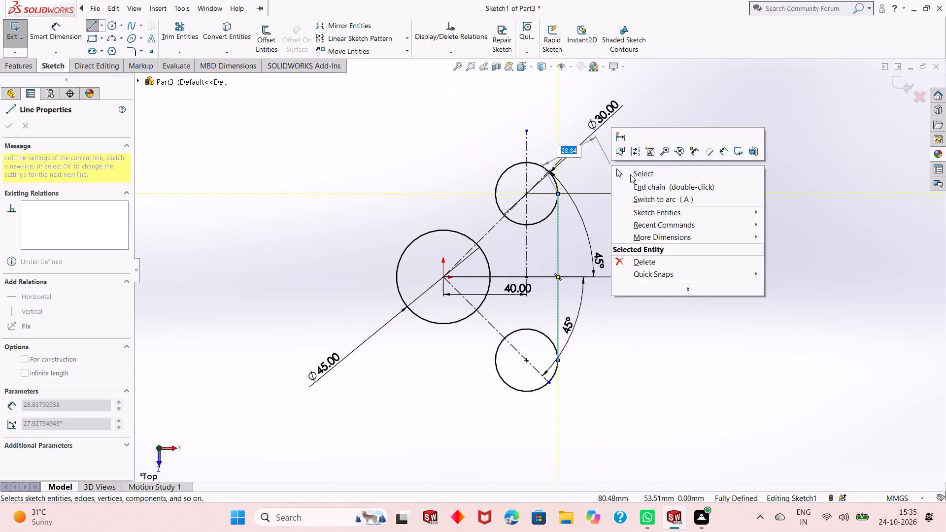
pyautogui.click(630, 174)
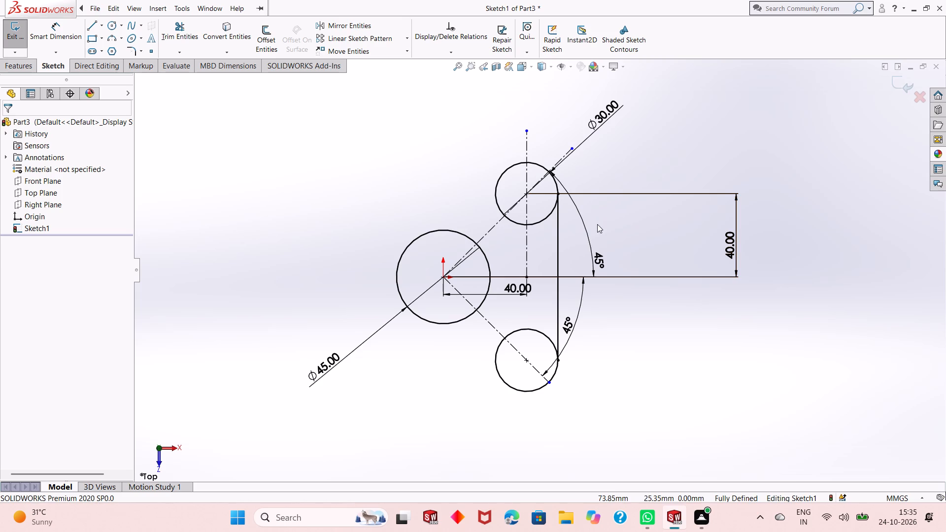
# Sketch a line about 41 mm long from the upper 30 mm circle's outer edge to the top point of the 45 mm circle.
pyautogui.click(89, 24)
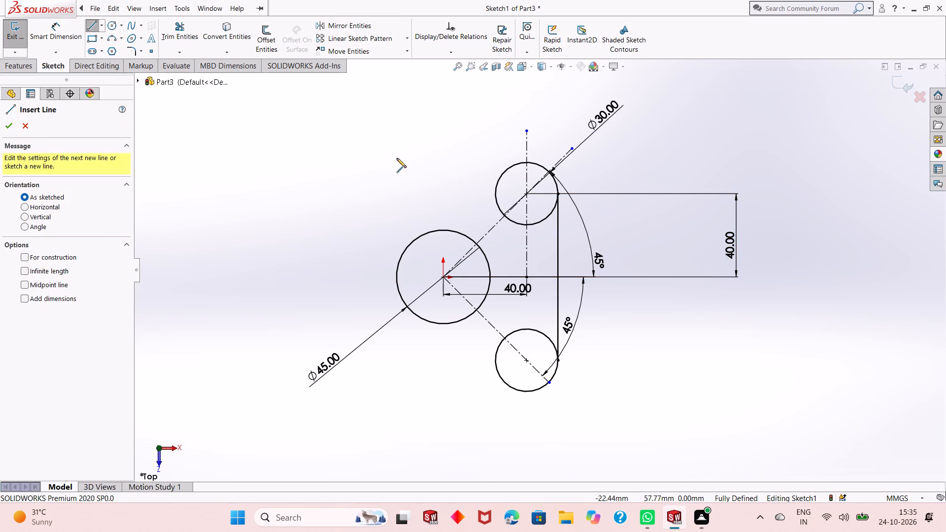
pyautogui.click(505, 168)
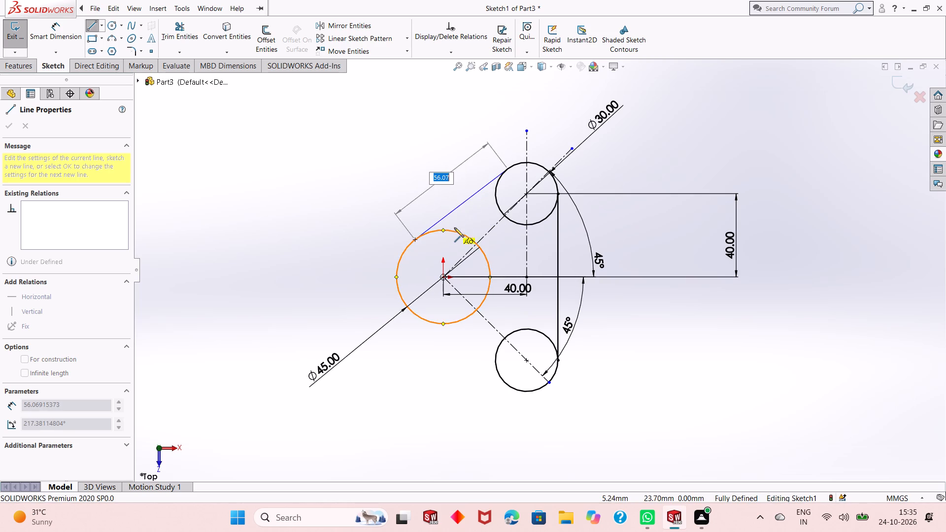
pyautogui.click(446, 232)
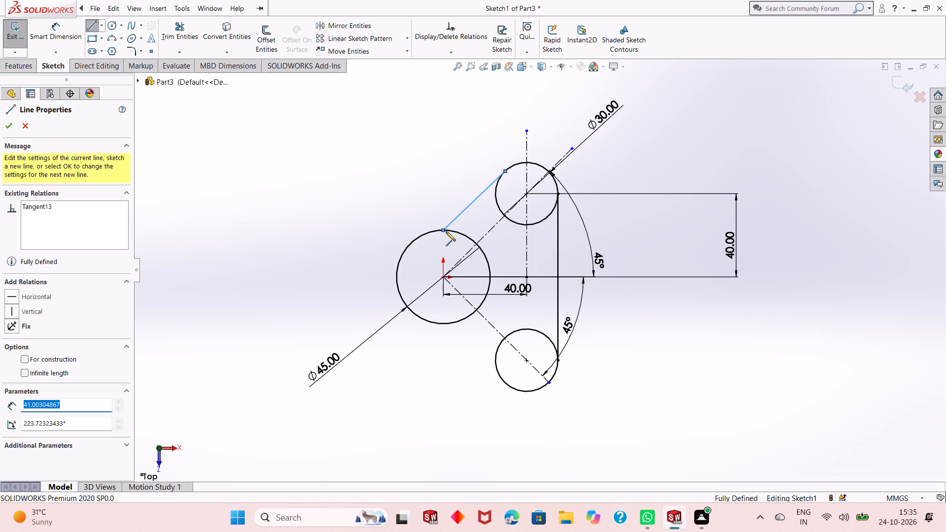
pyautogui.rightClick(400, 175)
pyautogui.click(427, 188)
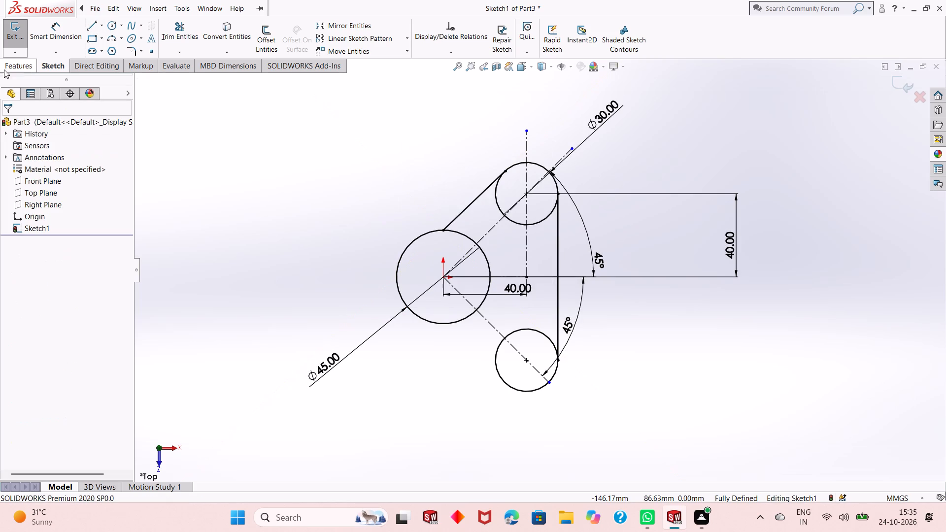
# Sketch a slanted line from the bottom point of the 45 mm circle to the outer edge of the lower circle.
pyautogui.click(88, 25)
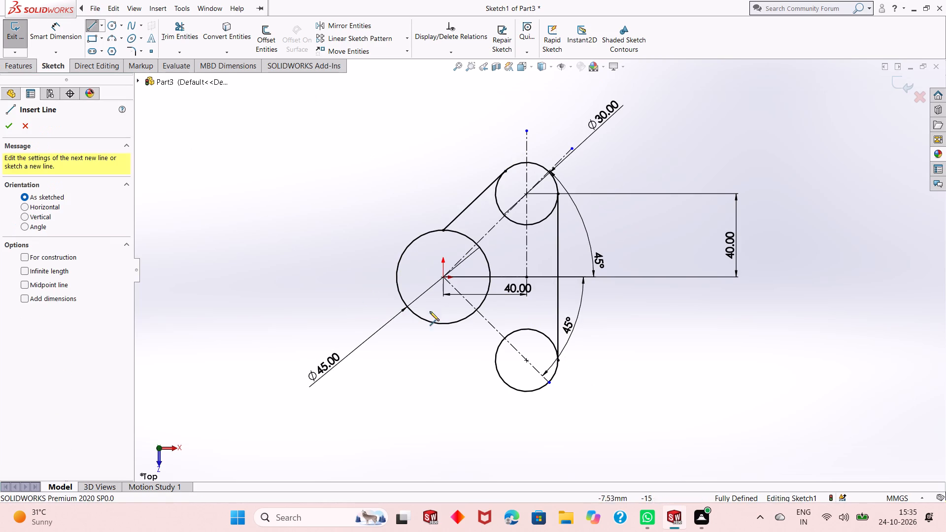
pyautogui.click(441, 325)
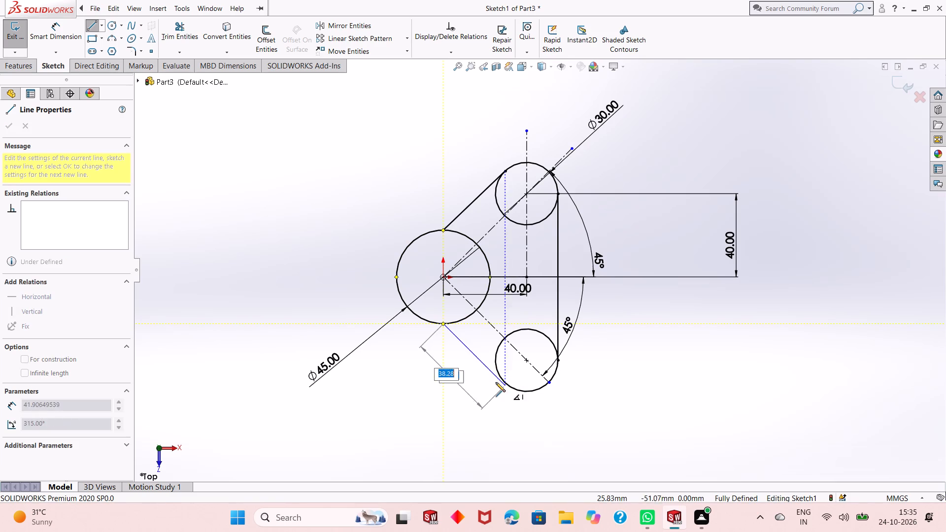
pyautogui.click(505, 385)
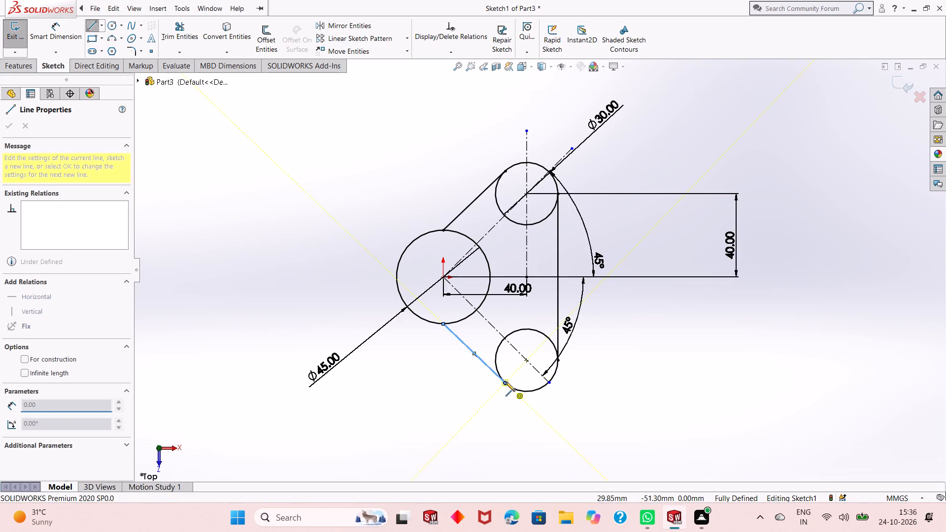
pyautogui.rightClick(240, 209)
pyautogui.click(270, 224)
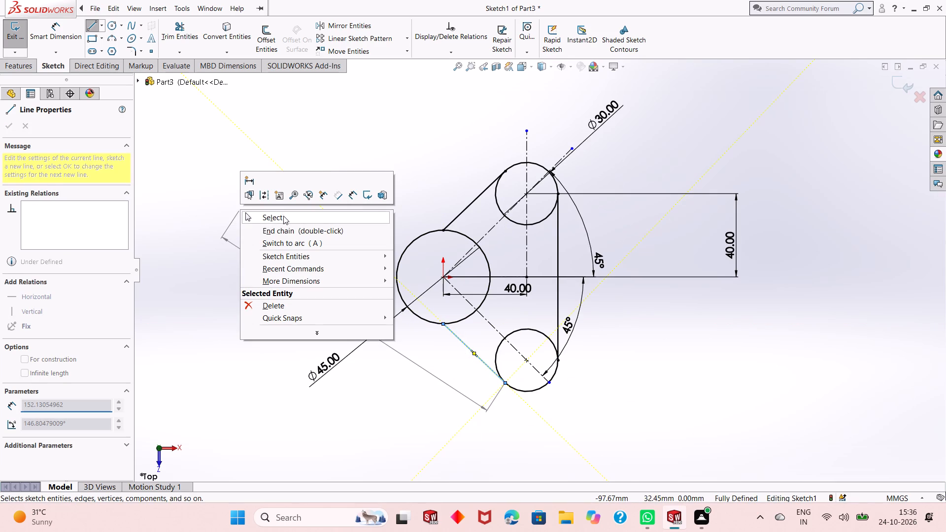
pyautogui.click(283, 217)
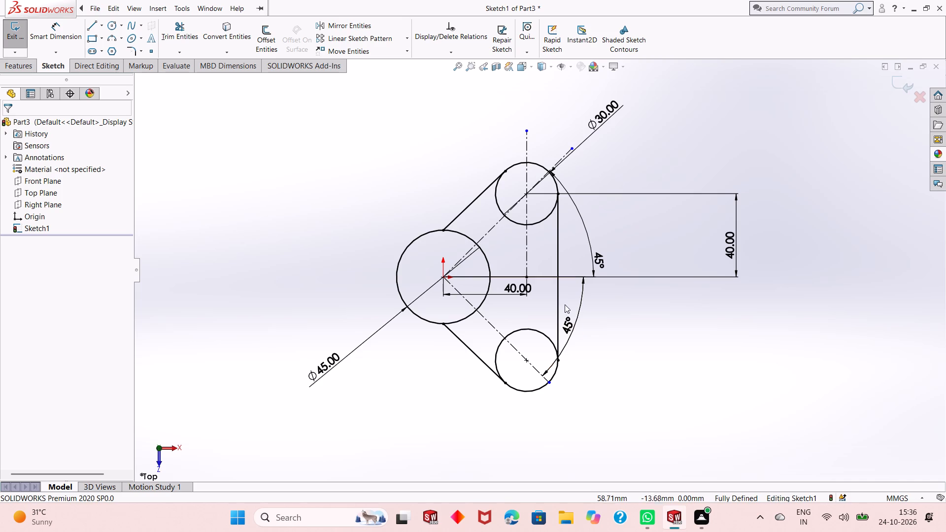
# Trim the inner arcs of the upper and lower 30 mm circles, keeping only the rounded outer corners of the profile.
pyautogui.scroll(1, 518, 270)
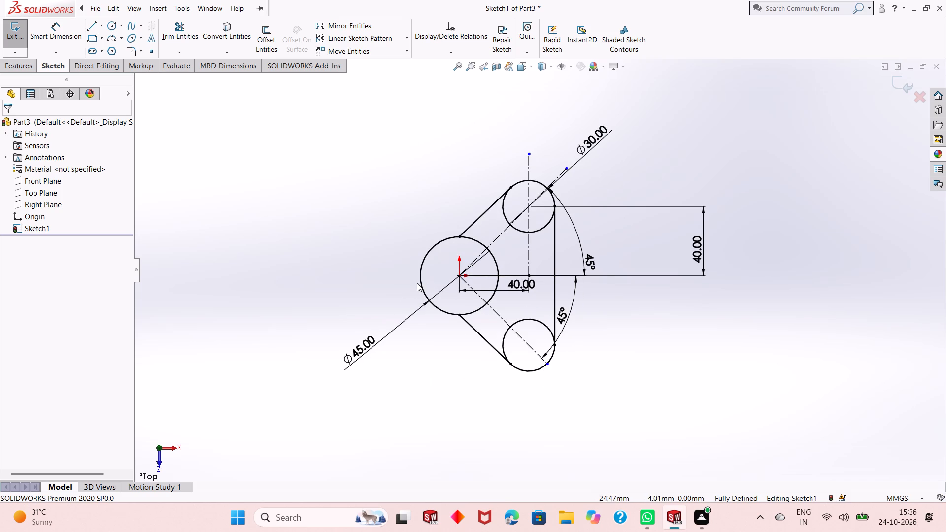
pyautogui.scroll(-1, 417, 283)
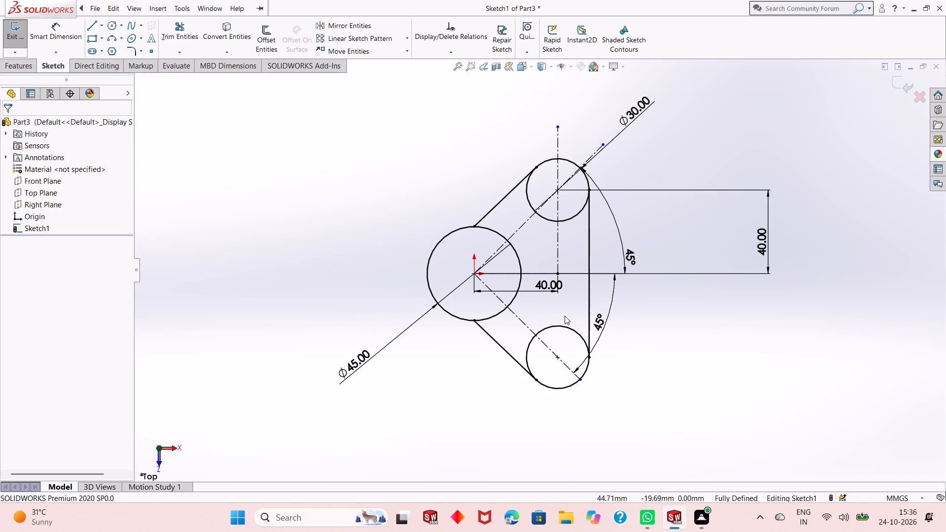
pyautogui.click(174, 33)
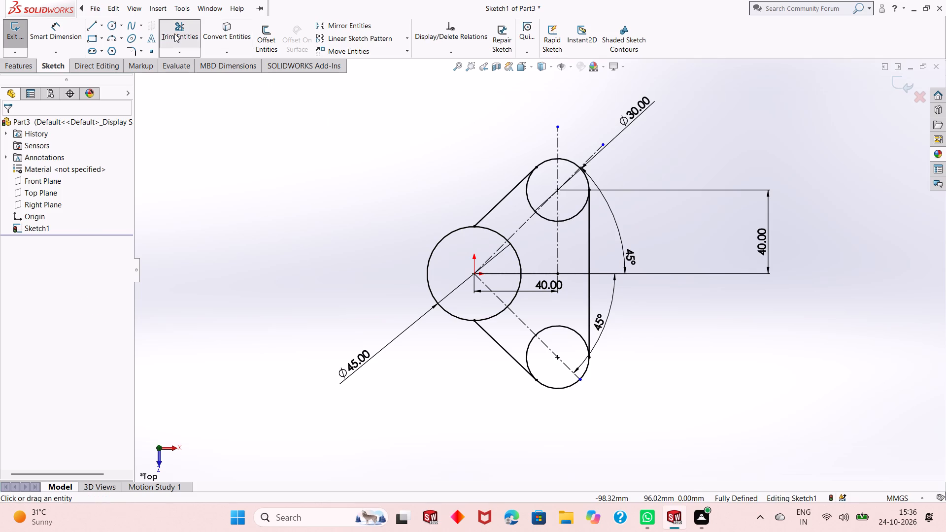
pyautogui.click(308, 3)
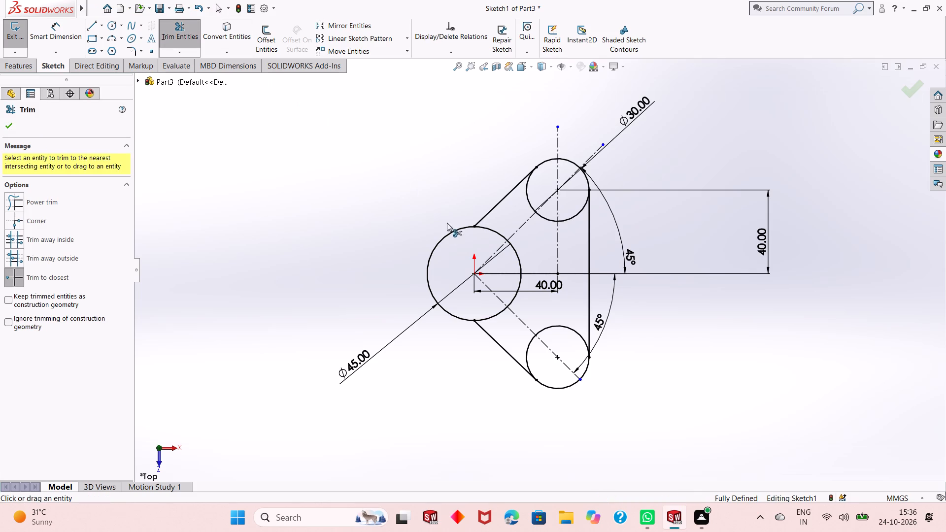
pyautogui.click(531, 199)
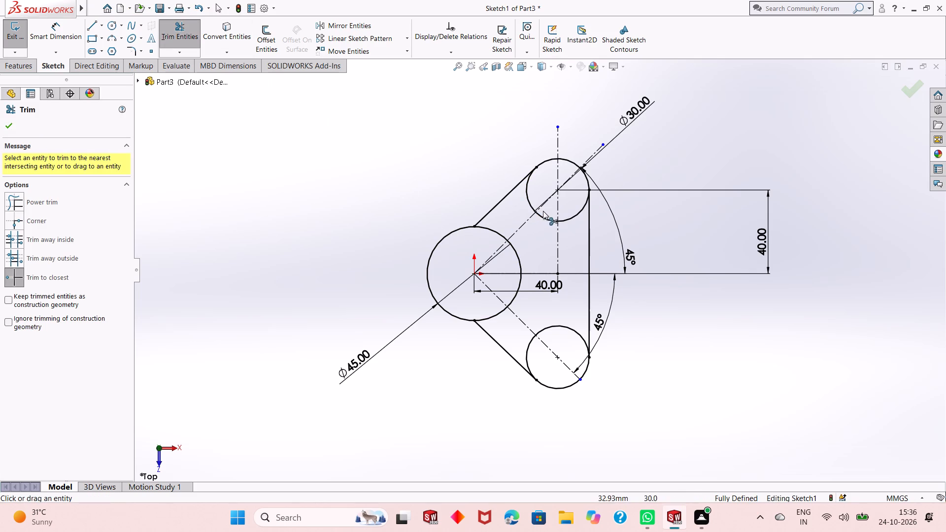
pyautogui.click(549, 219)
pyautogui.click(529, 199)
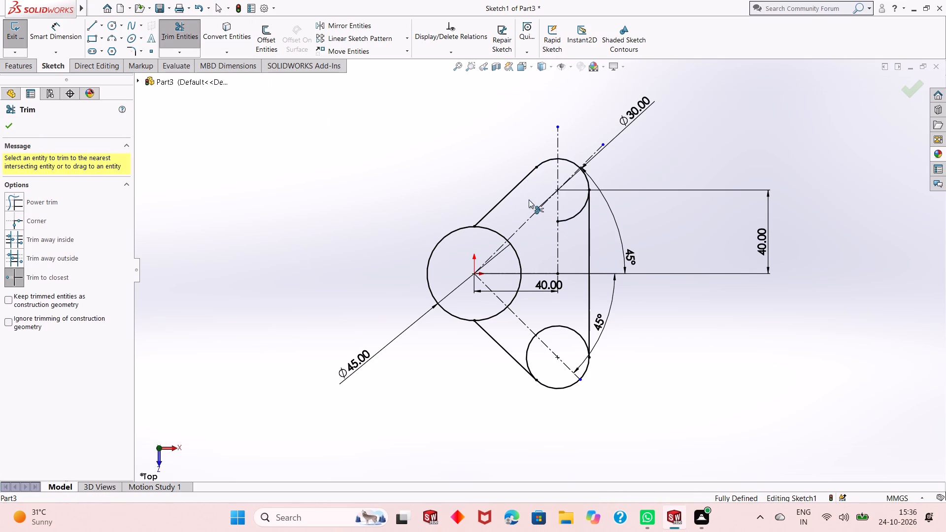
pyautogui.click(576, 216)
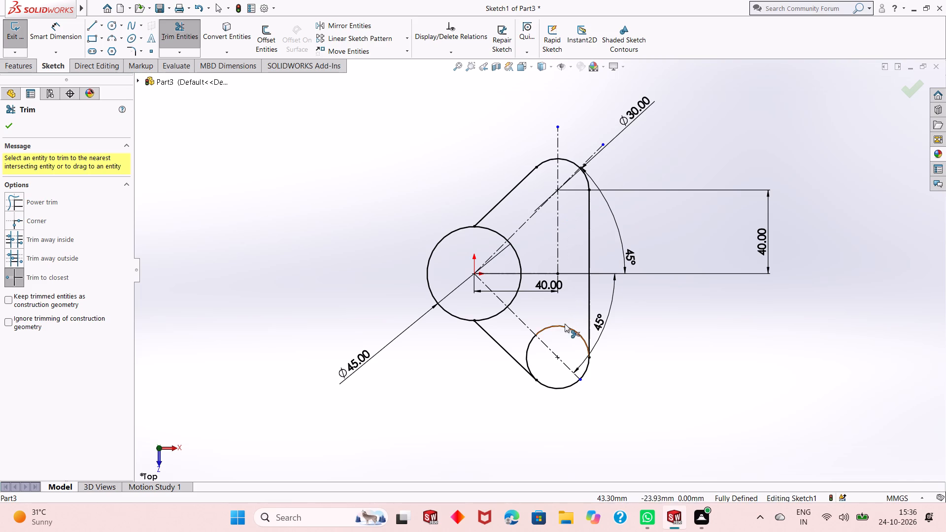
pyautogui.click(565, 326)
pyautogui.click(529, 346)
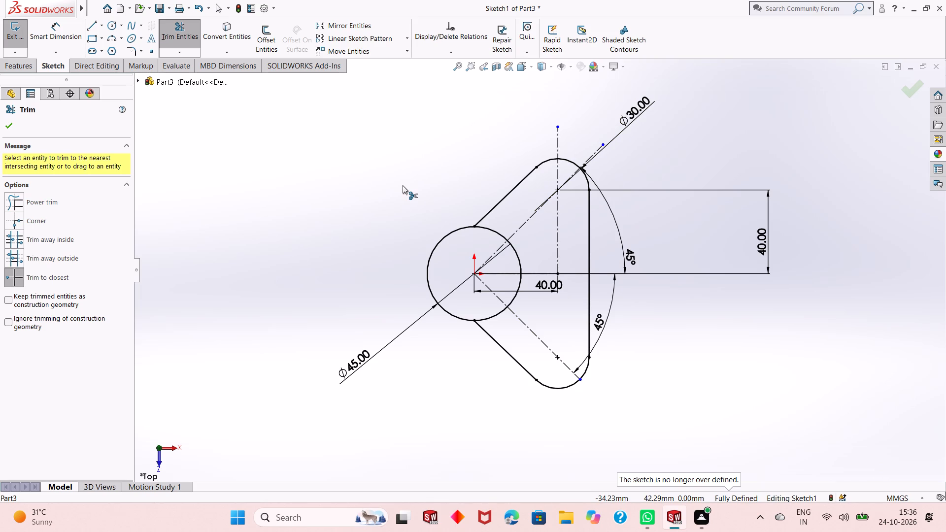
pyautogui.rightClick(399, 140)
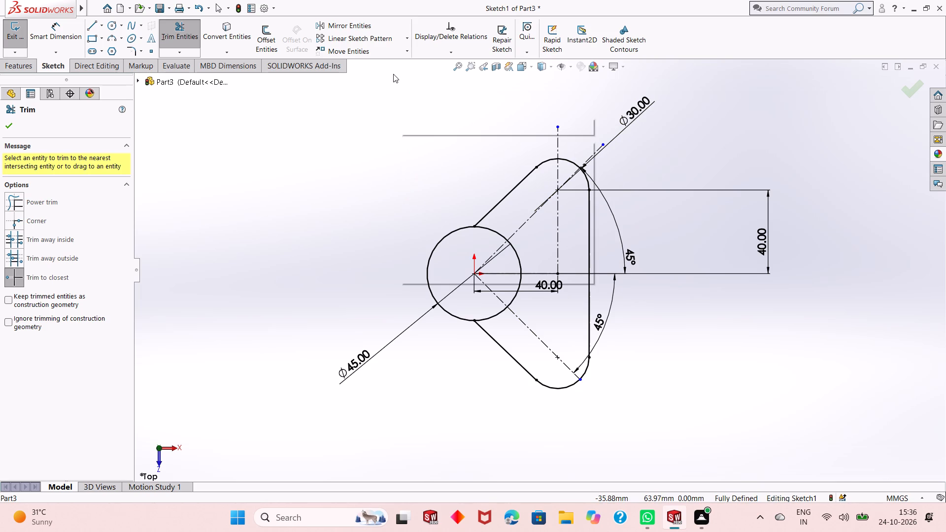
pyautogui.click(458, 172)
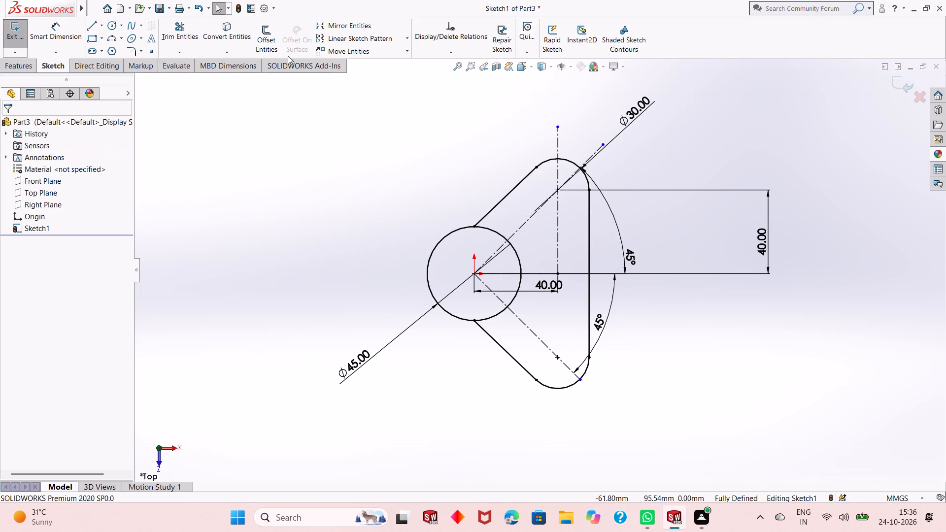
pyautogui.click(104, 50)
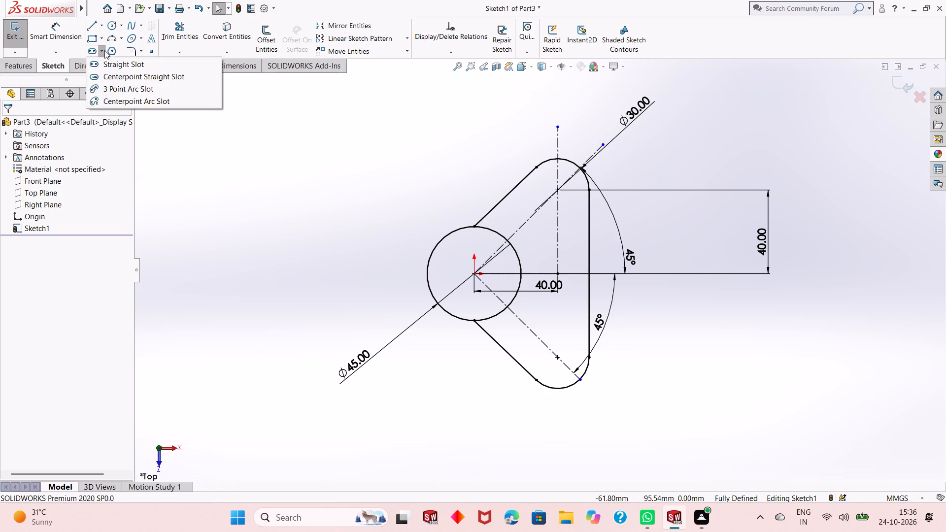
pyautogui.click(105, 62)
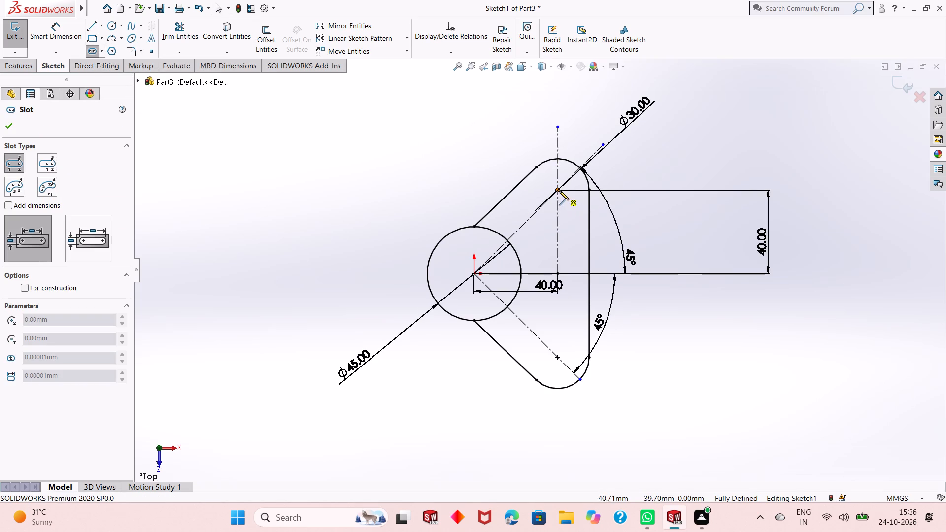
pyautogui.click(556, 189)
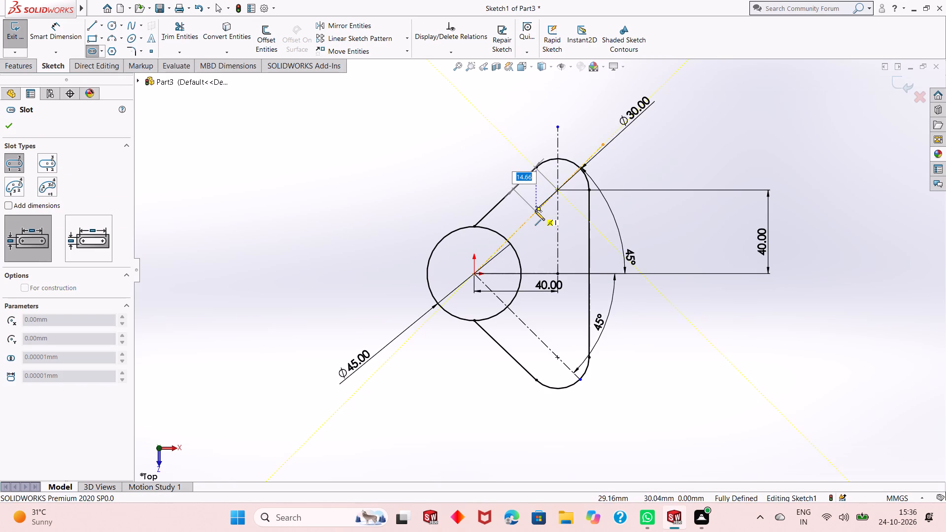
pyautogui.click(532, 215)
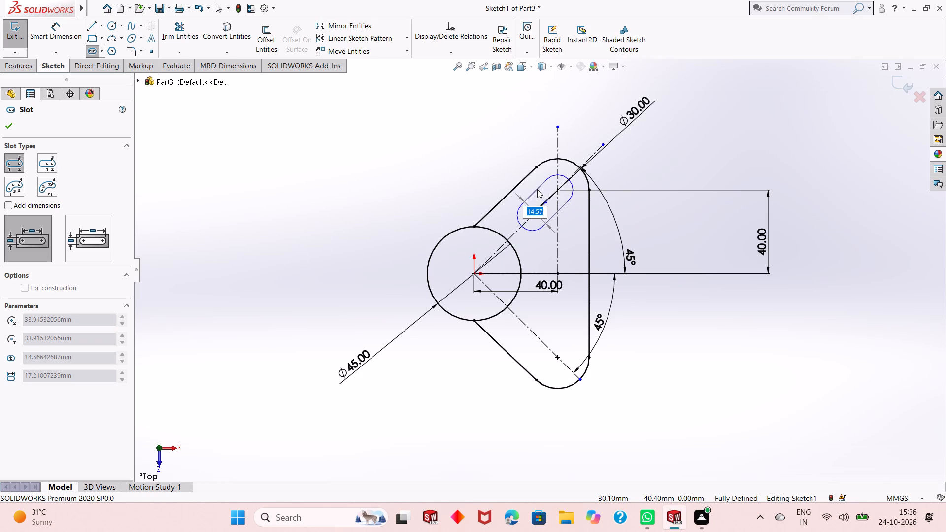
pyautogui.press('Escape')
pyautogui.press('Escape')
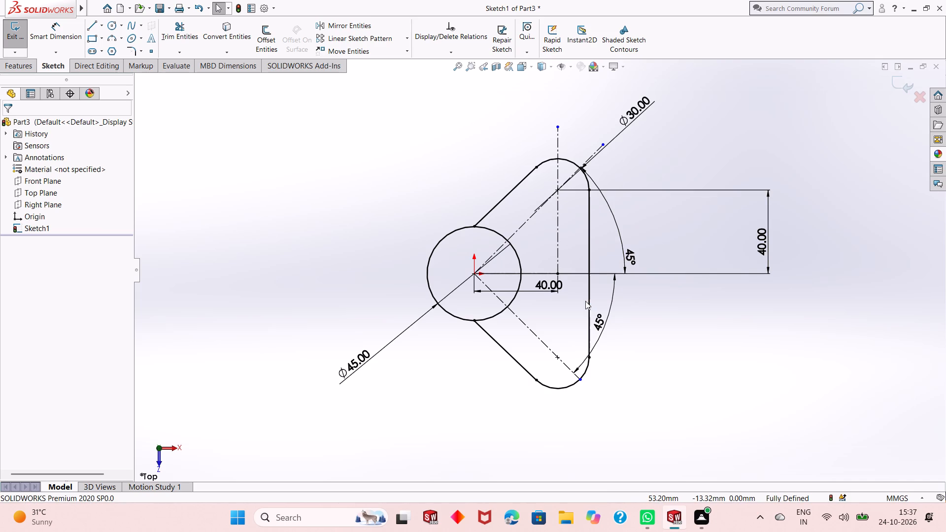
# Sketch a circle of about 35.5 mm diameter, centred level with the origin about 85 mm away, opposite the rounded corners.
pyautogui.scroll(1, 576, 283)
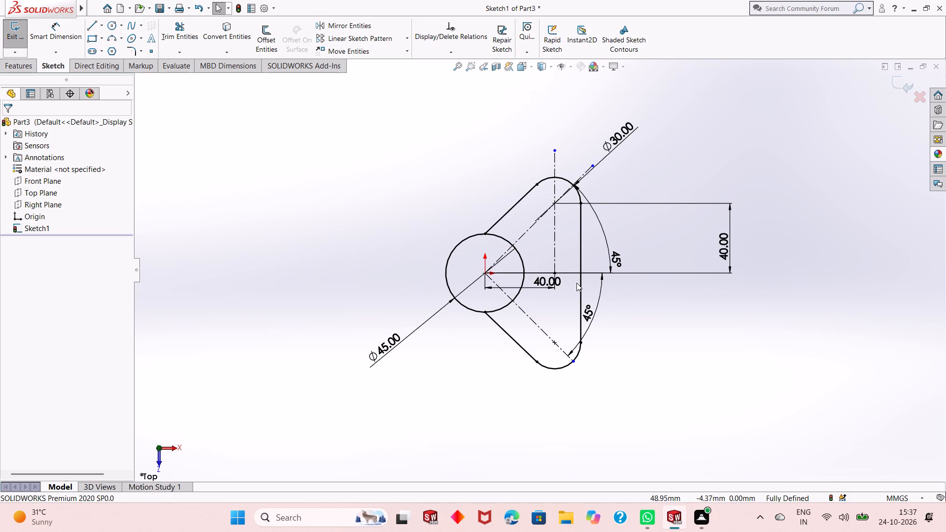
pyautogui.scroll(2, 576, 283)
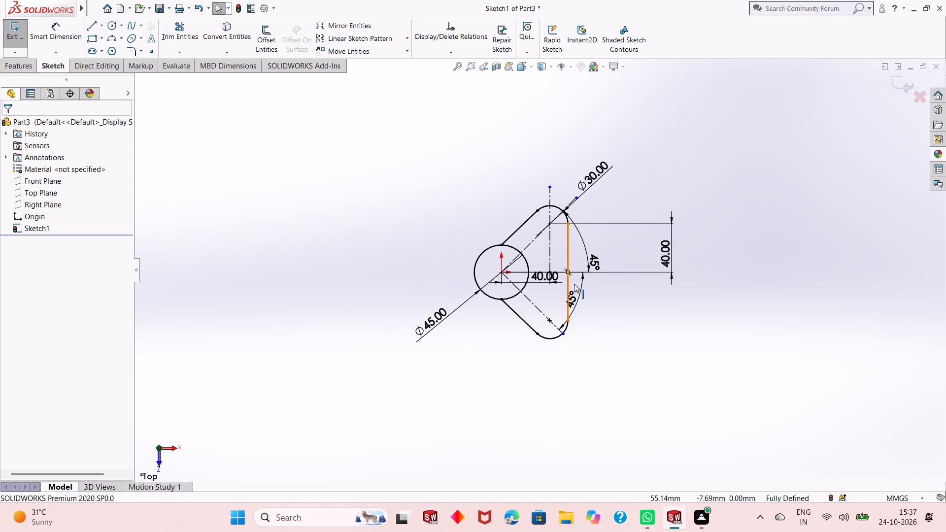
pyautogui.scroll(-3, 422, 285)
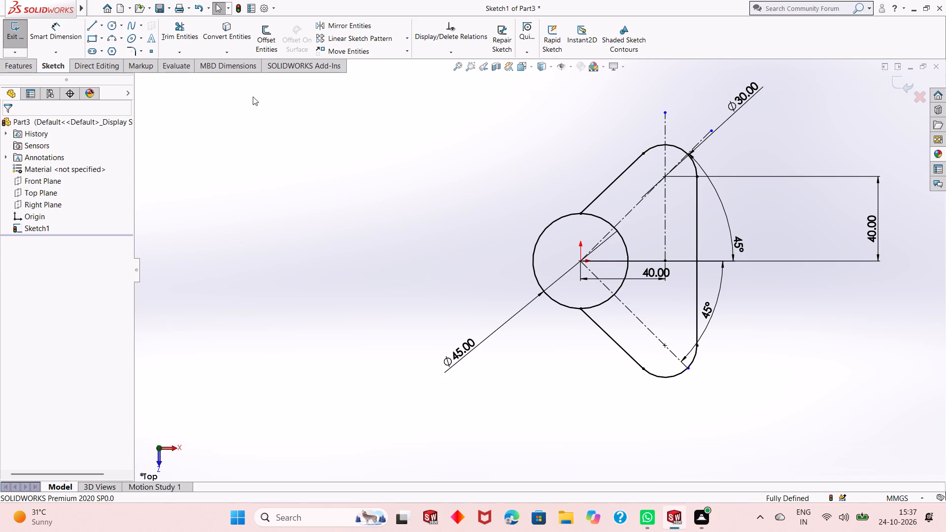
pyautogui.click(109, 26)
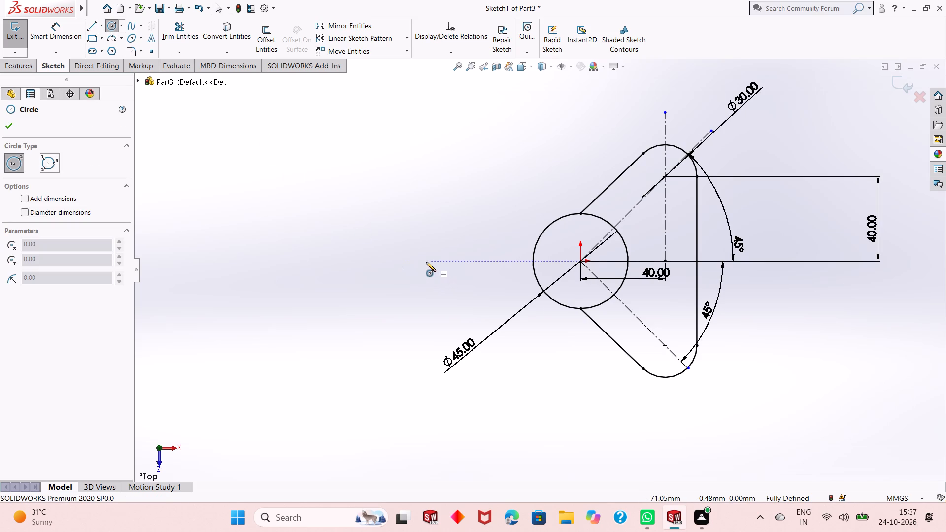
pyautogui.click(400, 262)
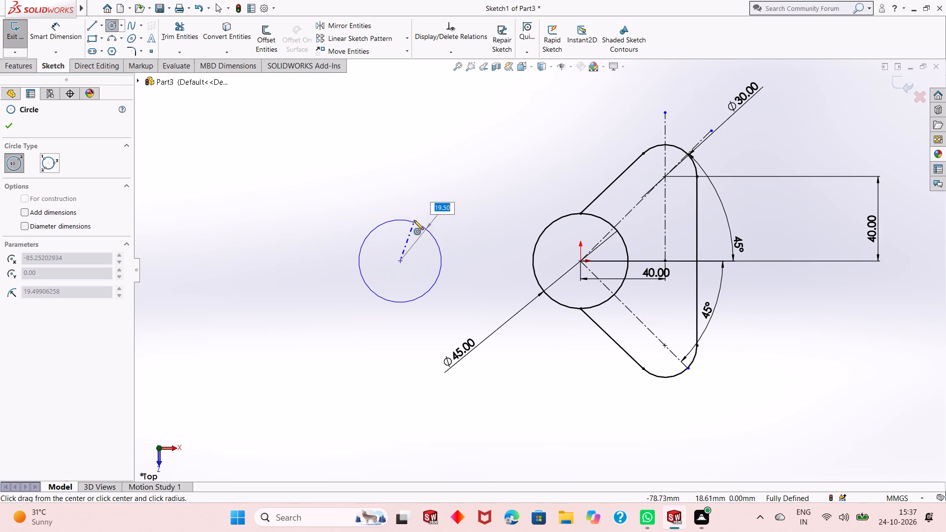
pyautogui.click(414, 226)
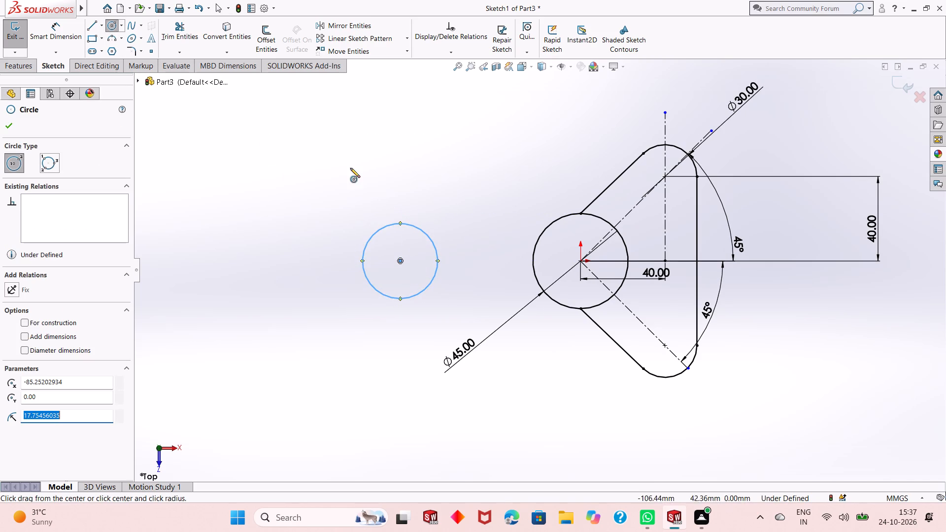
pyautogui.rightClick(318, 149)
pyautogui.click(329, 156)
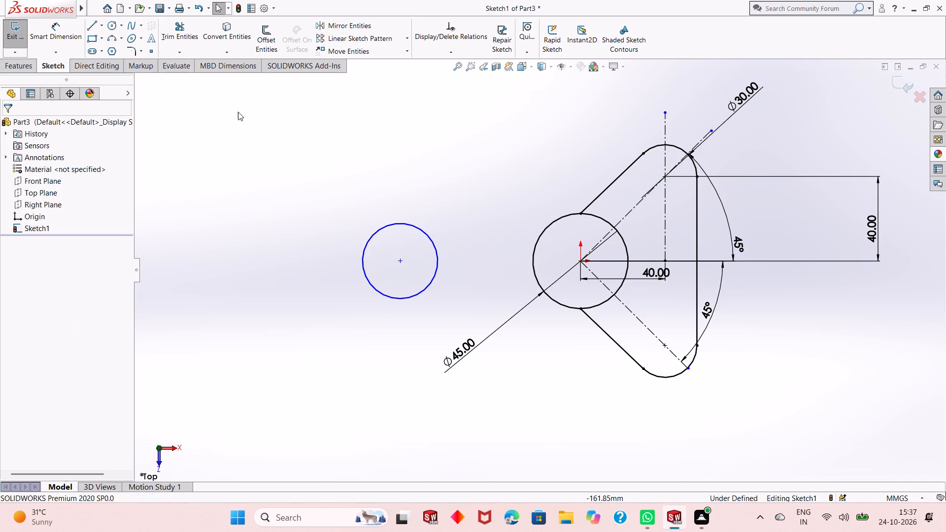
# Dimension the new separate circle's diameter as 30 mm.
pyautogui.click(57, 37)
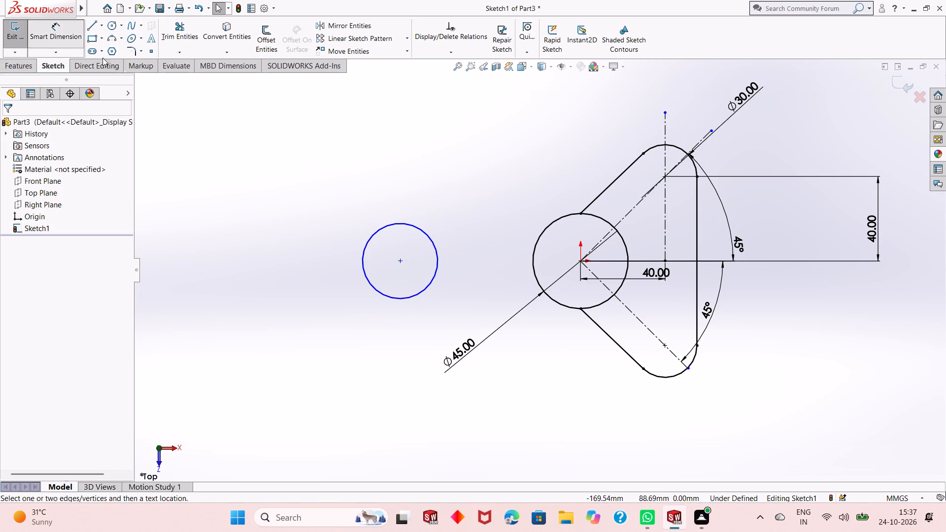
pyautogui.click(372, 287)
pyautogui.click(326, 347)
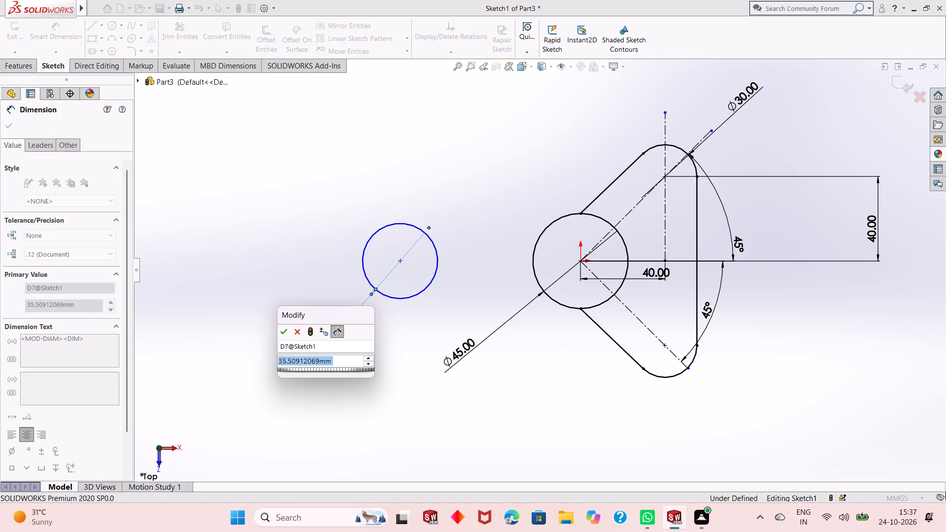
pyautogui.press('3')
pyautogui.press('0')
pyautogui.press('Return')
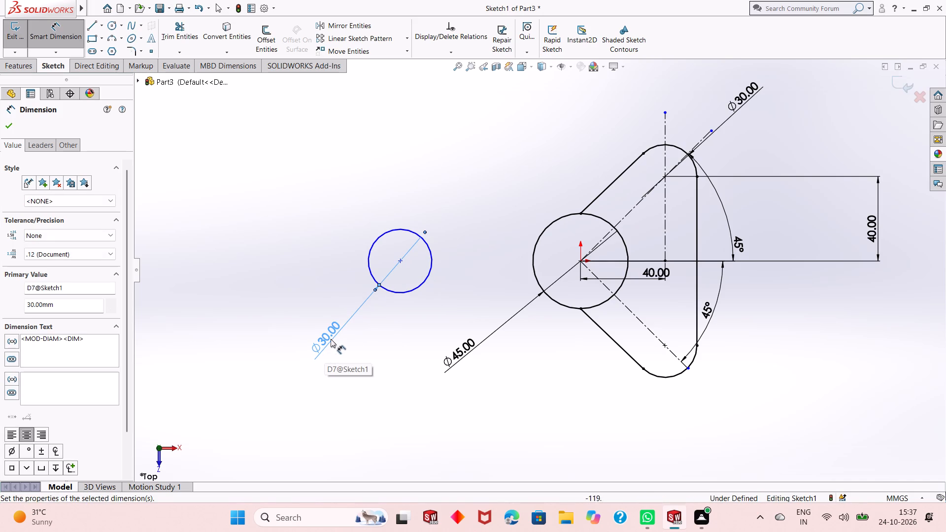
# Dimension the horizontal distance between the separate 30 mm circle's centre and the origin as 60 mm.
pyautogui.click(400, 262)
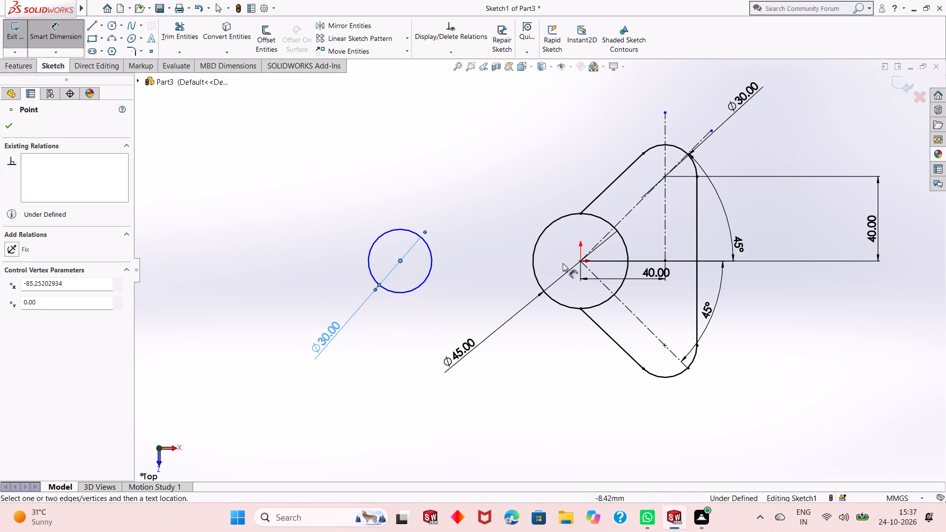
pyautogui.click(578, 263)
pyautogui.click(569, 376)
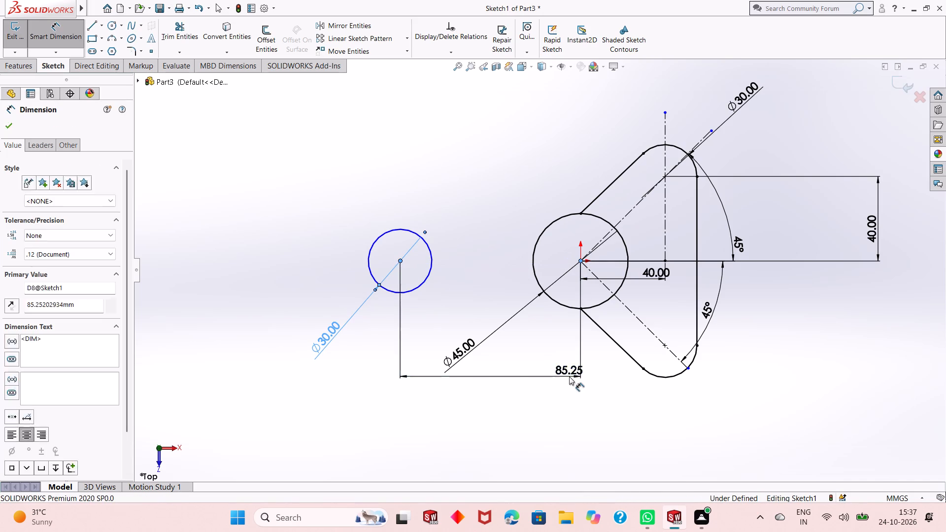
pyautogui.write('60')
pyautogui.press('Return')
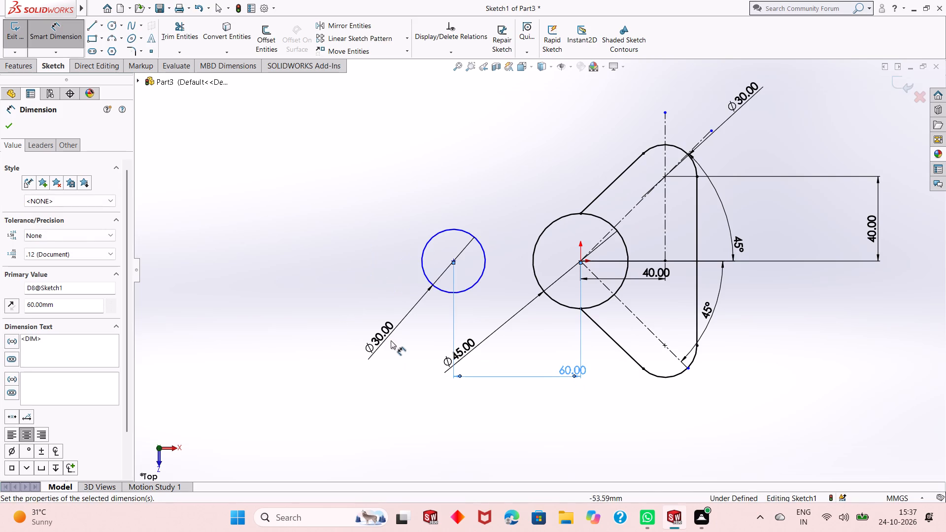
pyautogui.rightClick(297, 100)
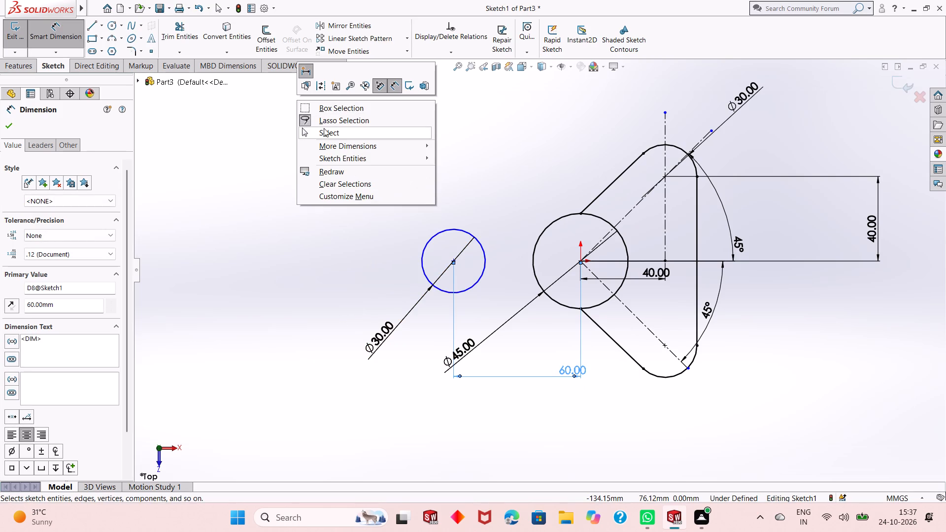
pyautogui.click(324, 128)
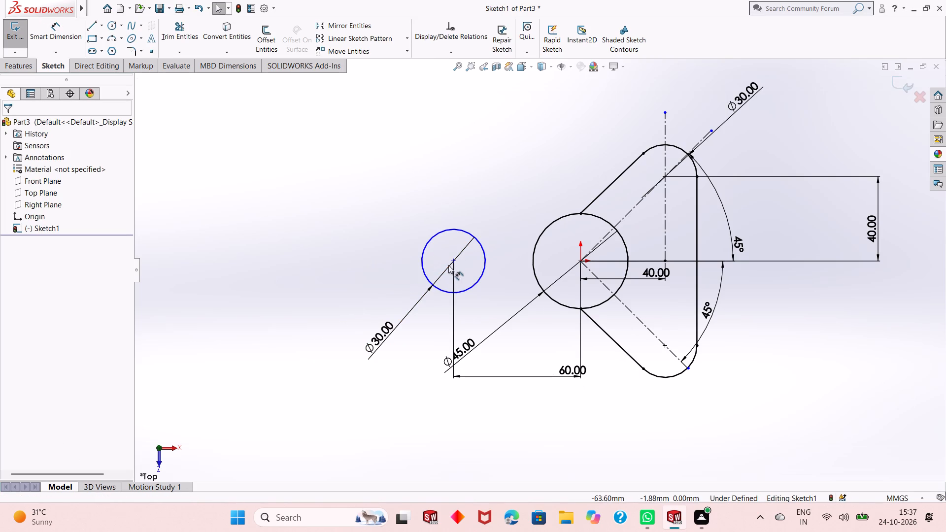
# Add a horizontal relation between the separate 30 mm circle's centre and the 45 mm circle's centre at the origin.
pyautogui.click(452, 260)
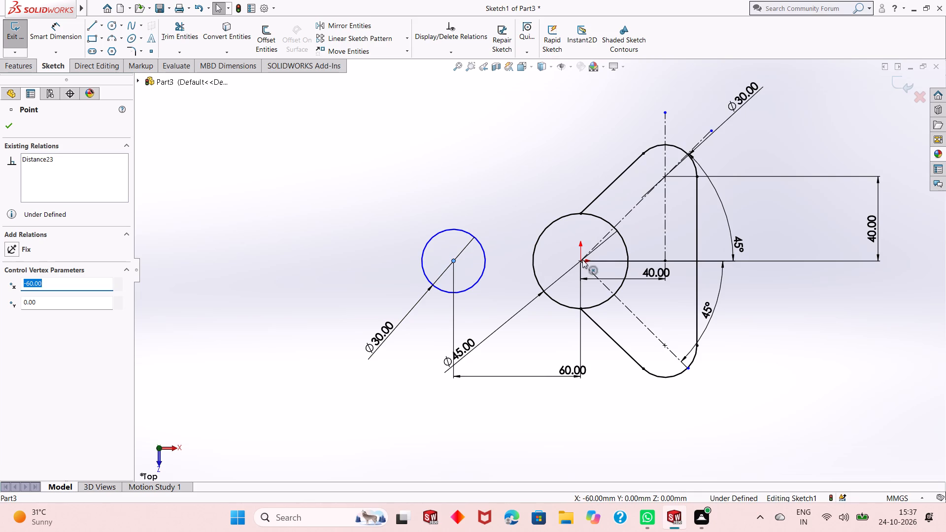
pyautogui.keyDown('ctrl'); pyautogui.click(581, 261); pyautogui.keyUp('ctrl')
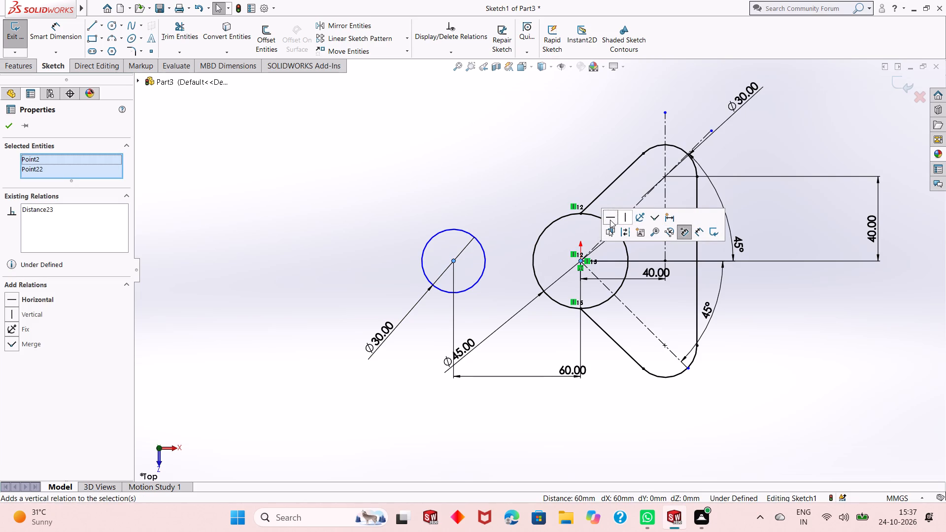
pyautogui.click(610, 220)
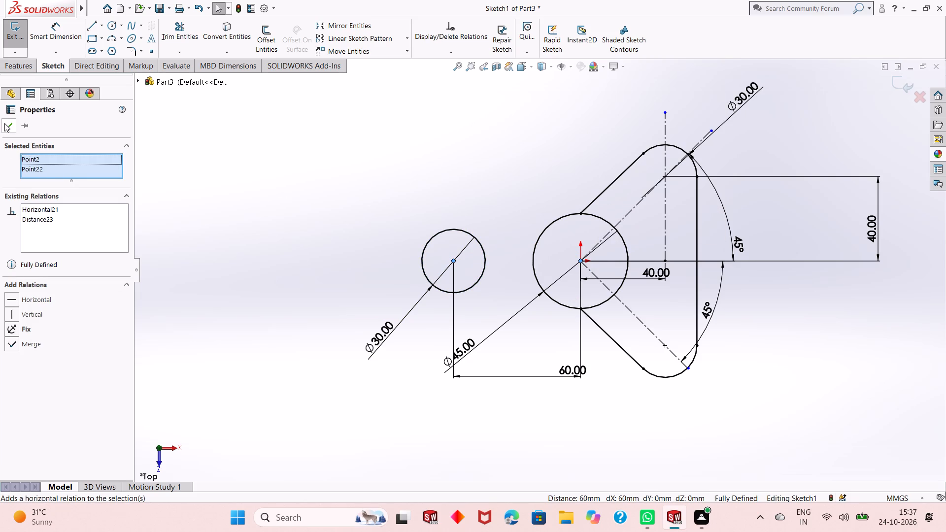
pyautogui.click(7, 124)
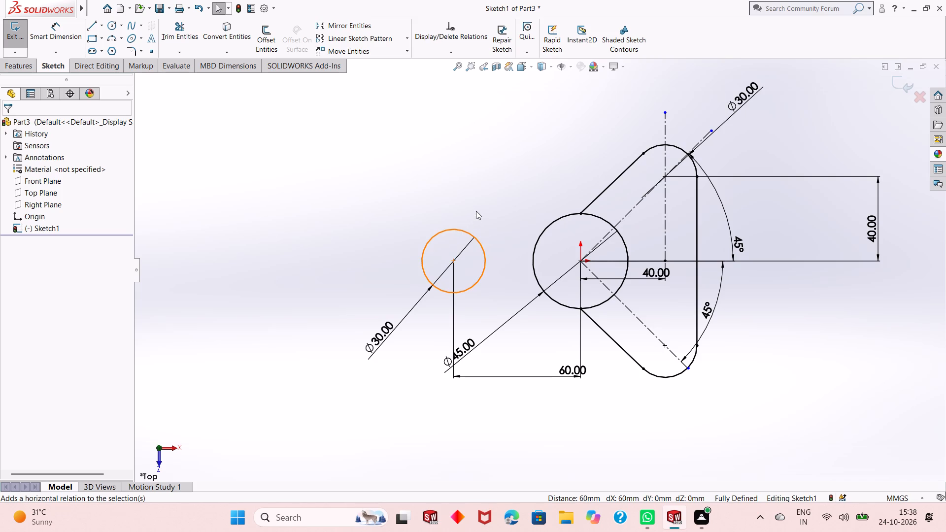
# Sketch a horizontal line about 57 mm long from the separate 30 mm circle's top point into the 45 mm circle.
pyautogui.click(91, 23)
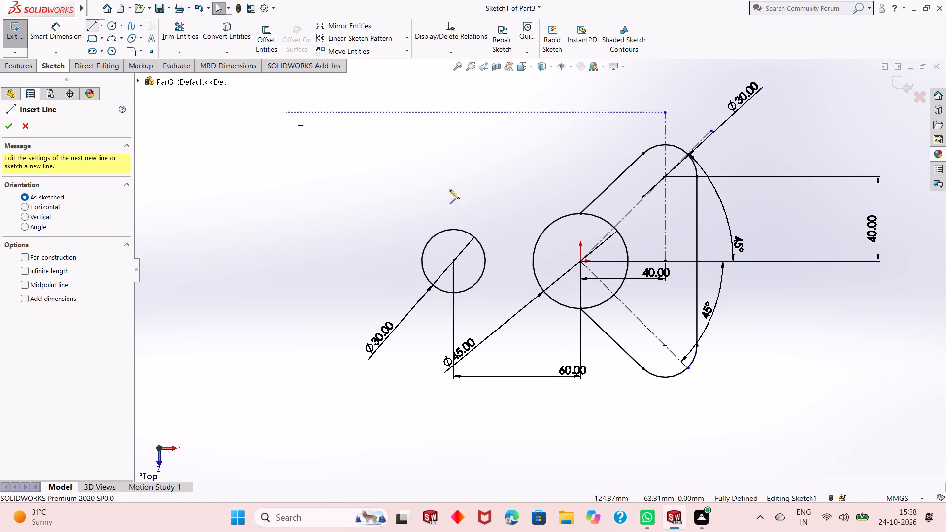
pyautogui.click(455, 228)
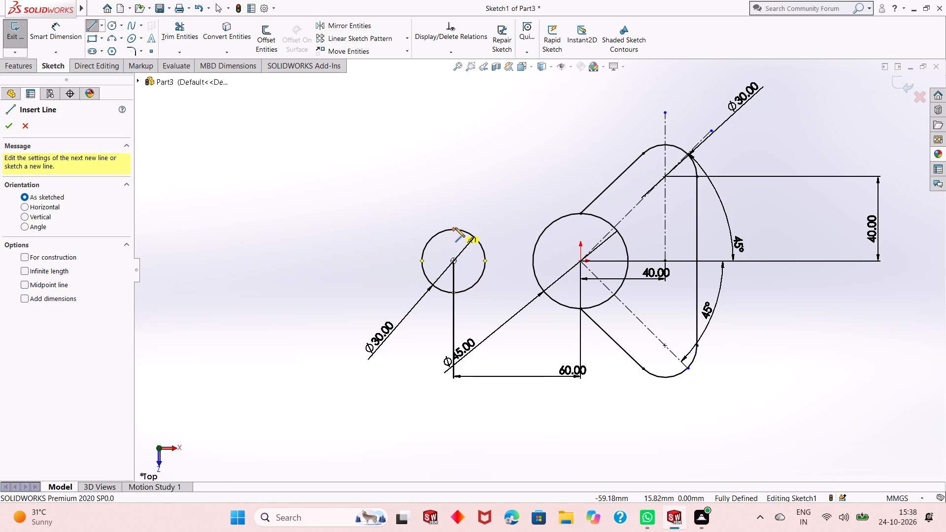
pyautogui.click(574, 229)
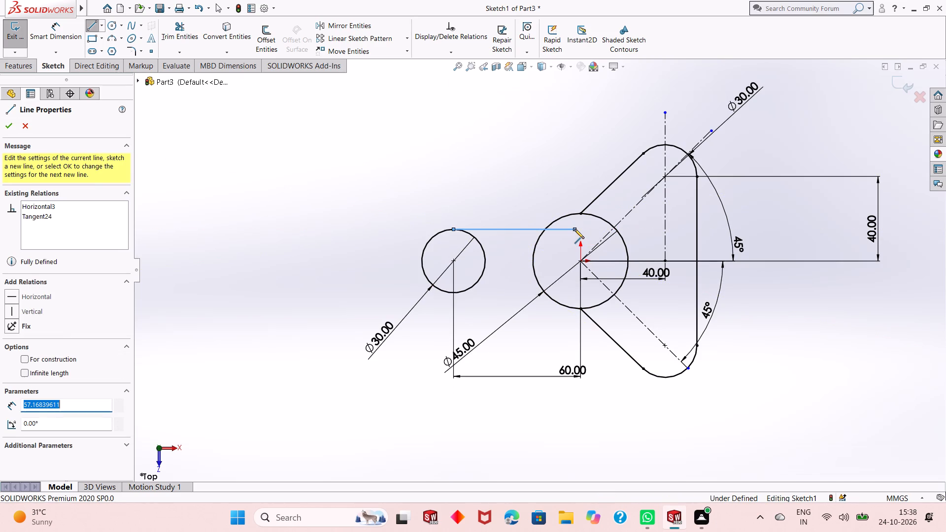
pyautogui.rightClick(574, 229)
pyautogui.click(592, 234)
pyautogui.rightClick(349, 166)
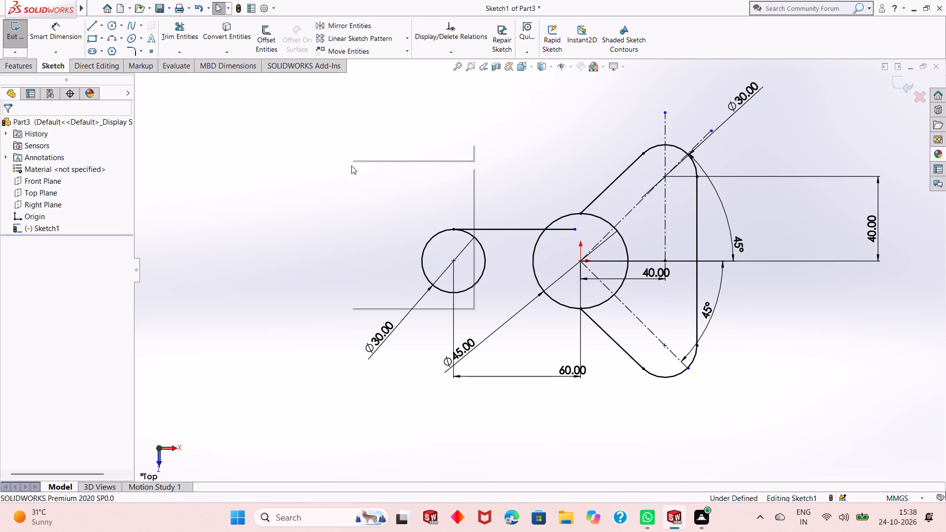
pyautogui.click(251, 154)
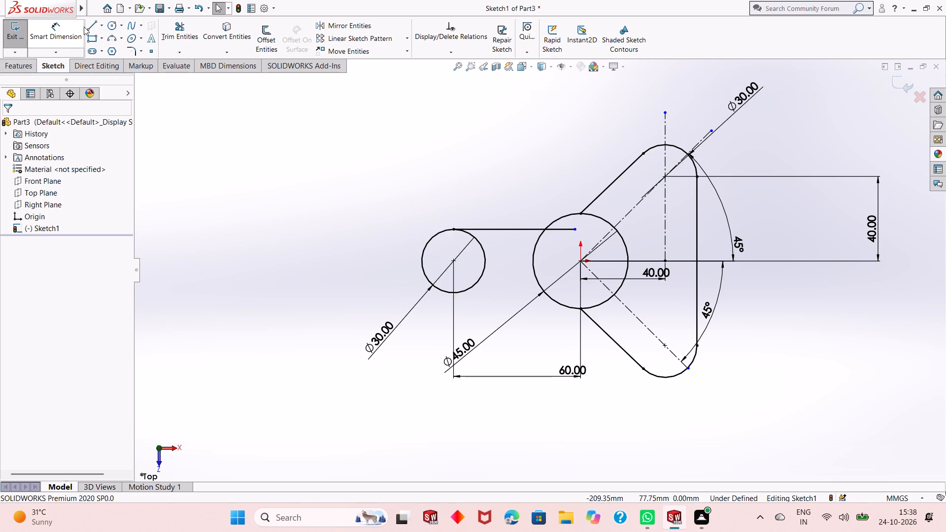
# Sketch a horizontal line about 53 mm long from the separate 30 mm circle's bottom point into the 45 mm circle.
pyautogui.click(93, 25)
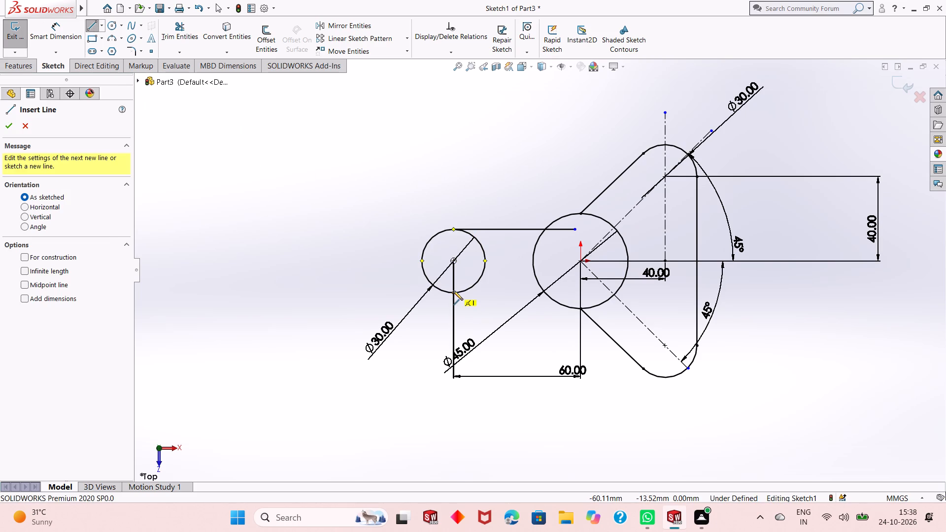
pyautogui.click(453, 291)
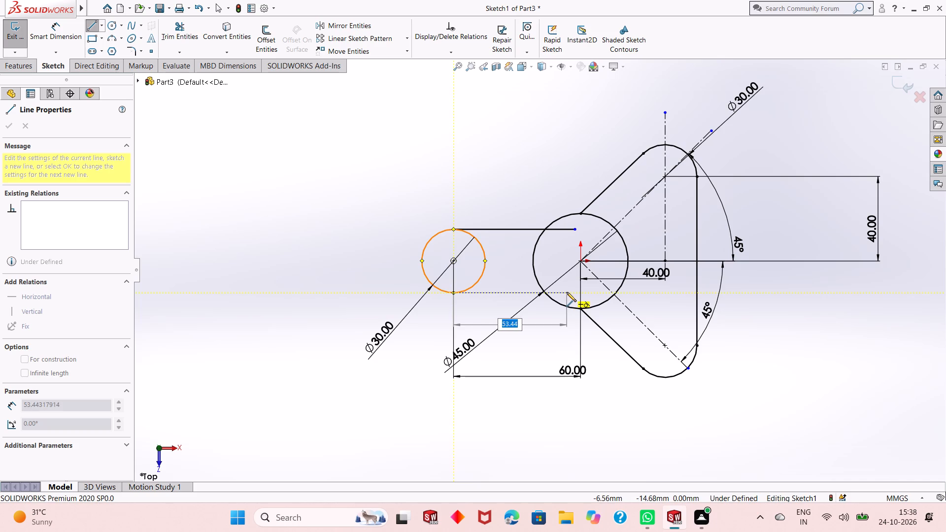
pyautogui.click(567, 292)
pyautogui.rightClick(567, 292)
pyautogui.click(578, 296)
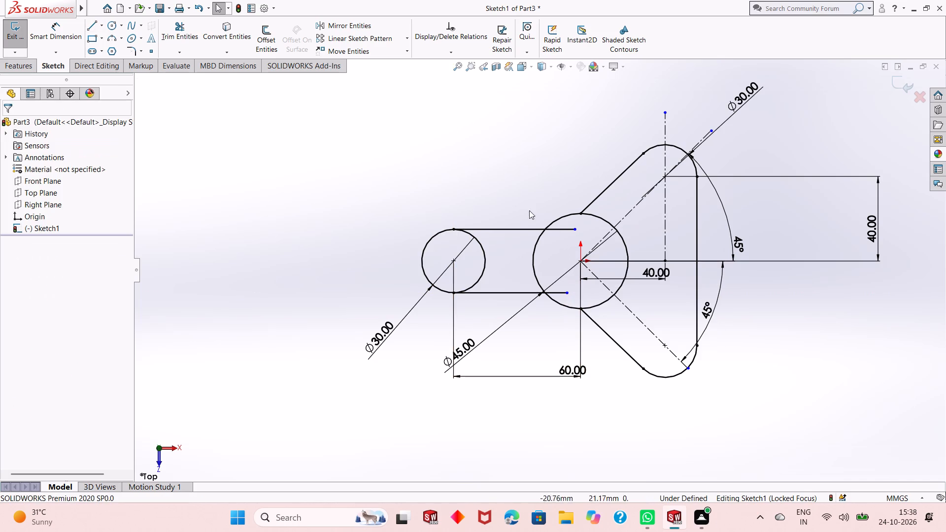
# Trim both horizontal line ends inside the 45 mm circle and the 30 mm circle's inner arc, leaving a rounded arm.
pyautogui.click(169, 34)
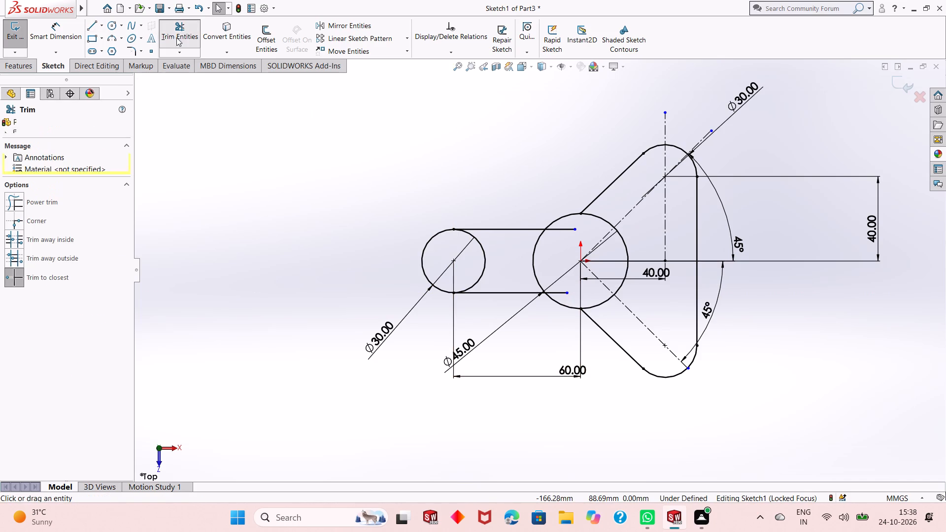
pyautogui.click(558, 228)
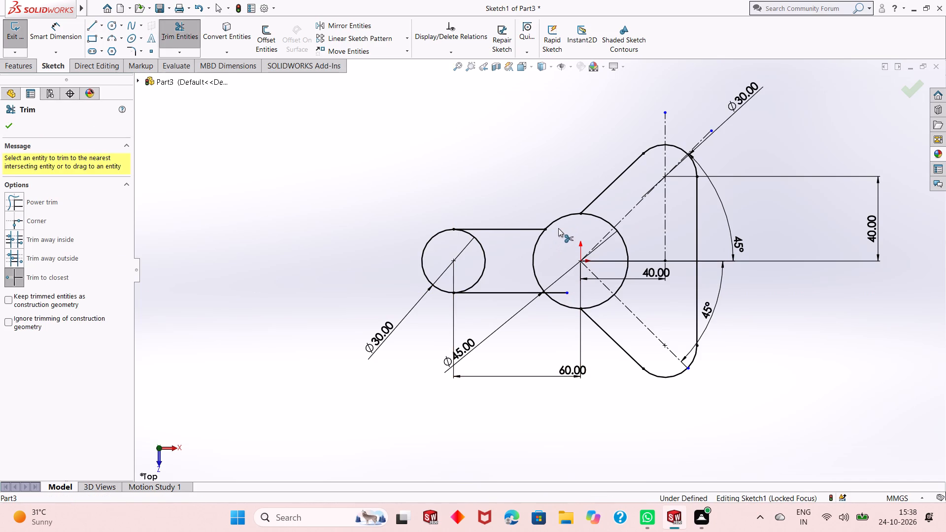
pyautogui.click(566, 292)
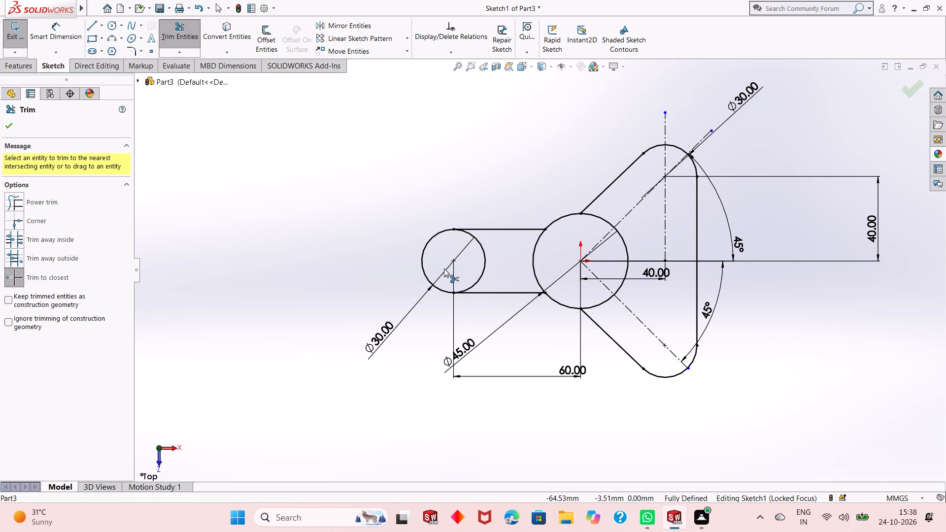
pyautogui.rightClick(413, 153)
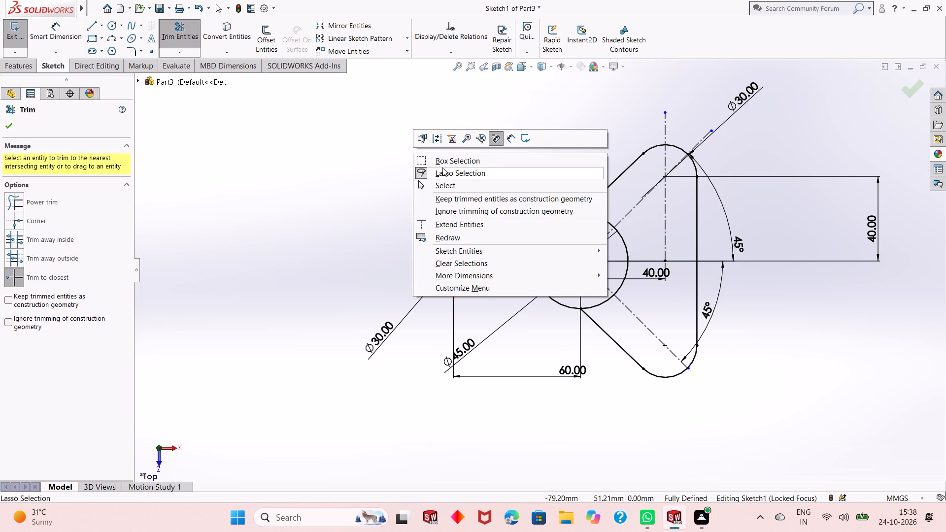
pyautogui.click(385, 178)
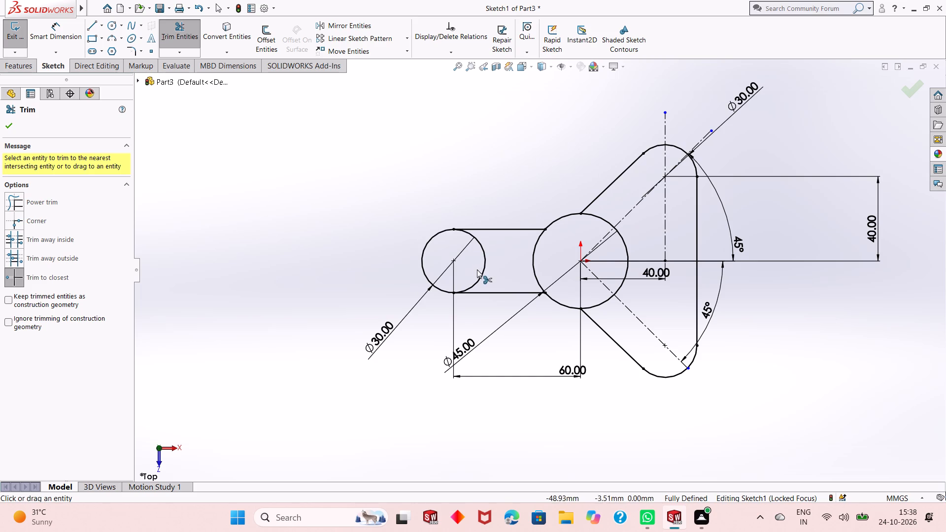
pyautogui.click(480, 278)
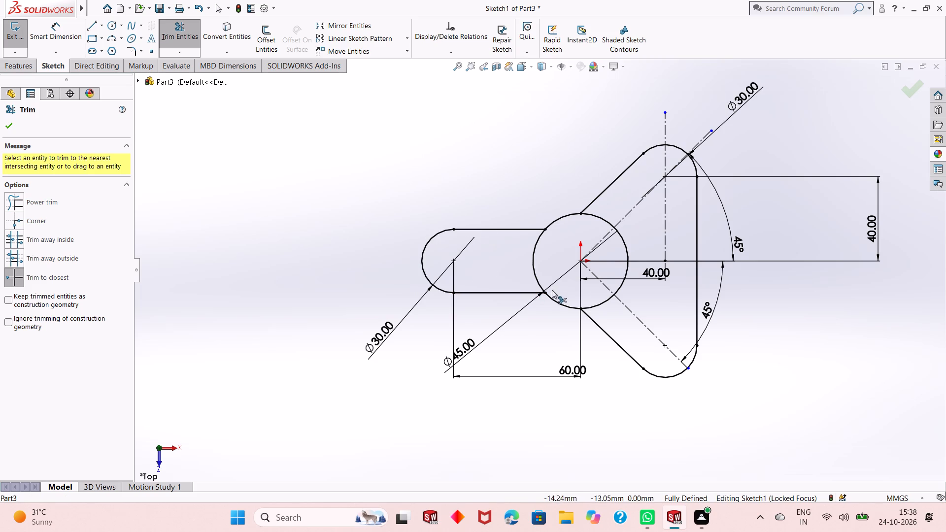
pyautogui.click(13, 129)
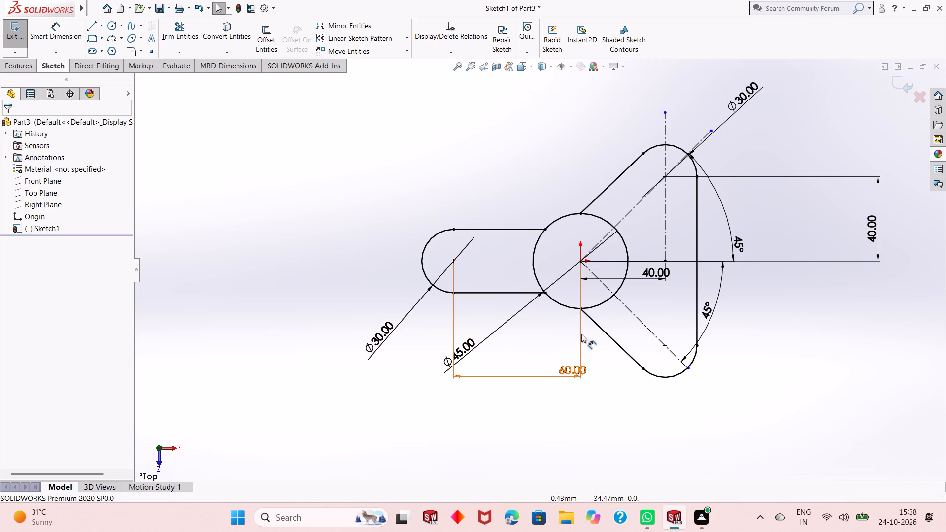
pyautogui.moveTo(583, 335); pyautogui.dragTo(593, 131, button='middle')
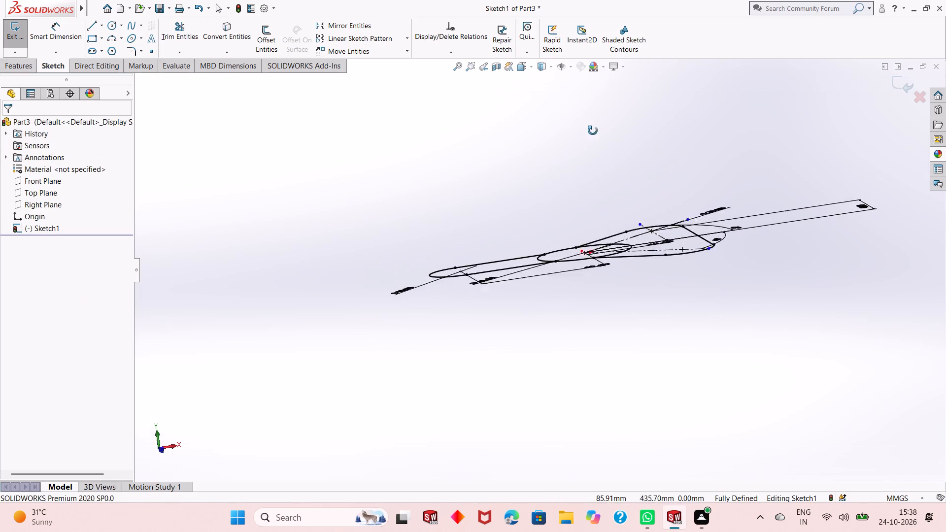
# Extrude the 45 mm circle region of the sketch to a blind depth of 80 mm.
pyautogui.moveTo(593, 131); pyautogui.dragTo(592, 202, button='middle')
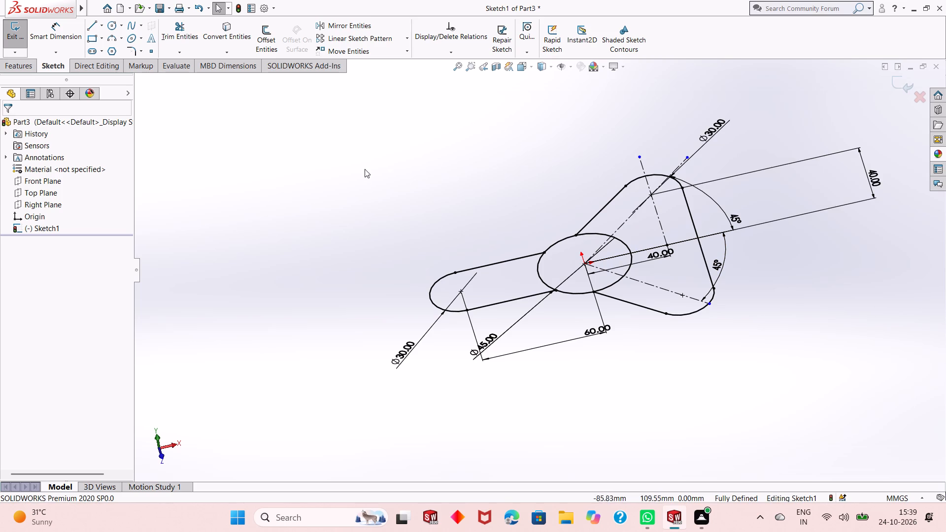
pyautogui.click(17, 65)
pyautogui.click(22, 46)
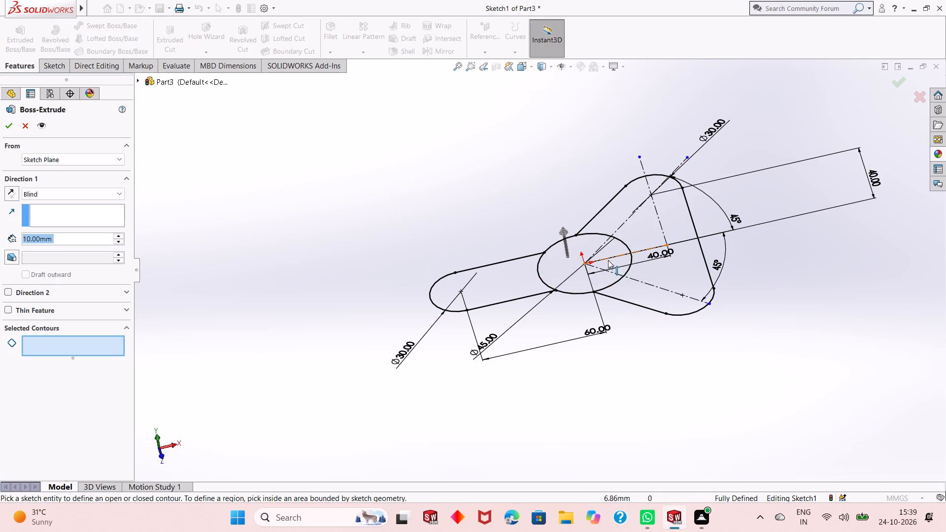
pyautogui.click(569, 273)
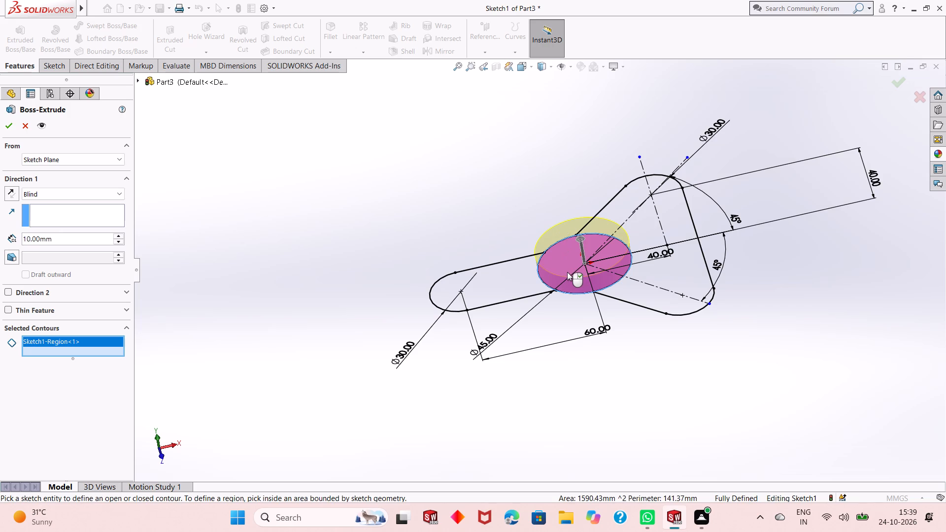
pyautogui.write('80')
pyautogui.doubleClick(78, 240)
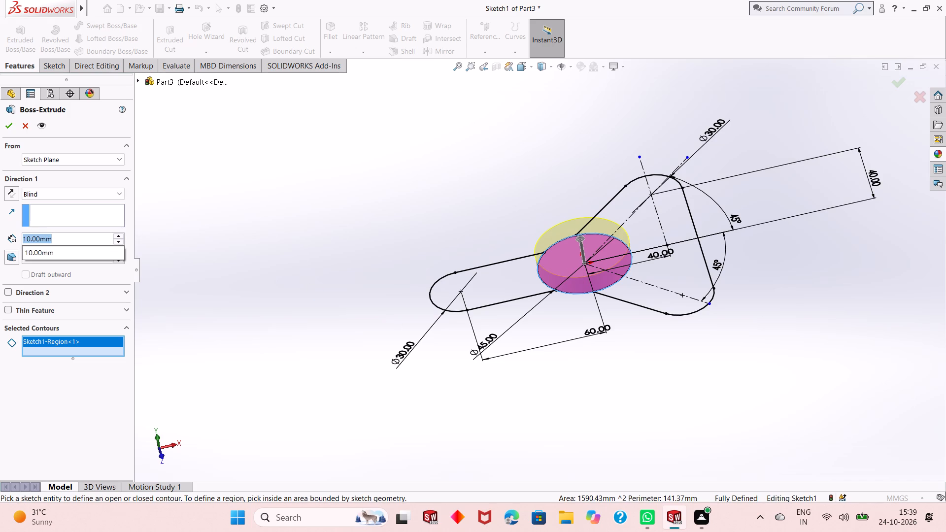
pyautogui.write('80')
pyautogui.press('Return')
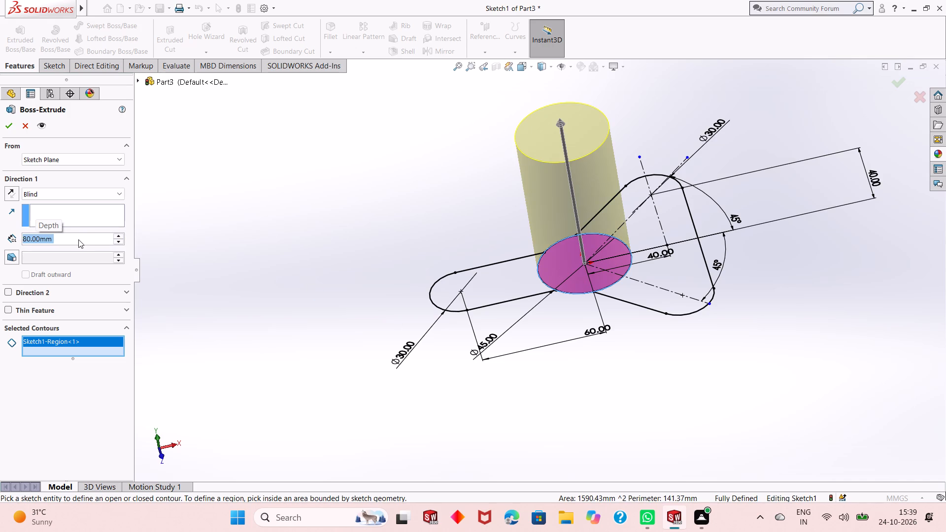
pyautogui.click(7, 128)
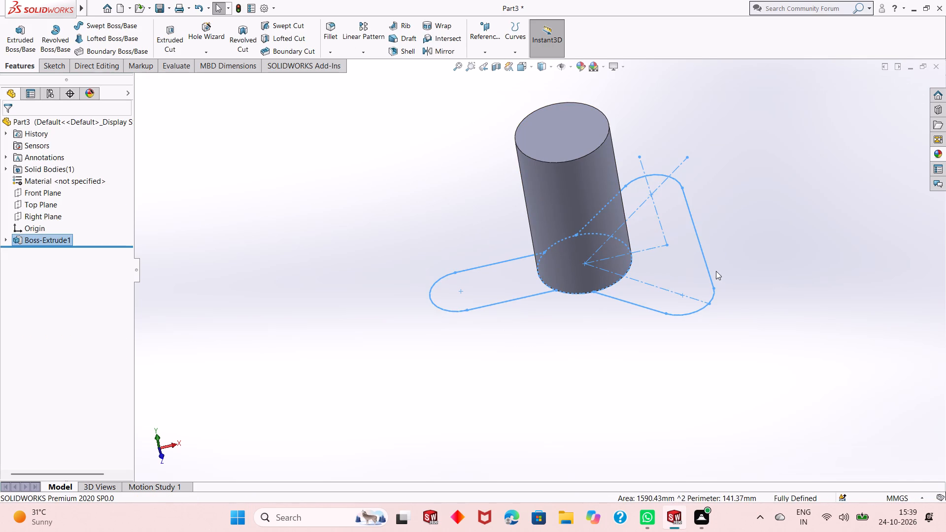
# Extrude the triangular rounded-corner region and the round-ended arm region of Sketch1 to a blind depth of 15 mm with merged result.
pyautogui.click(9, 48)
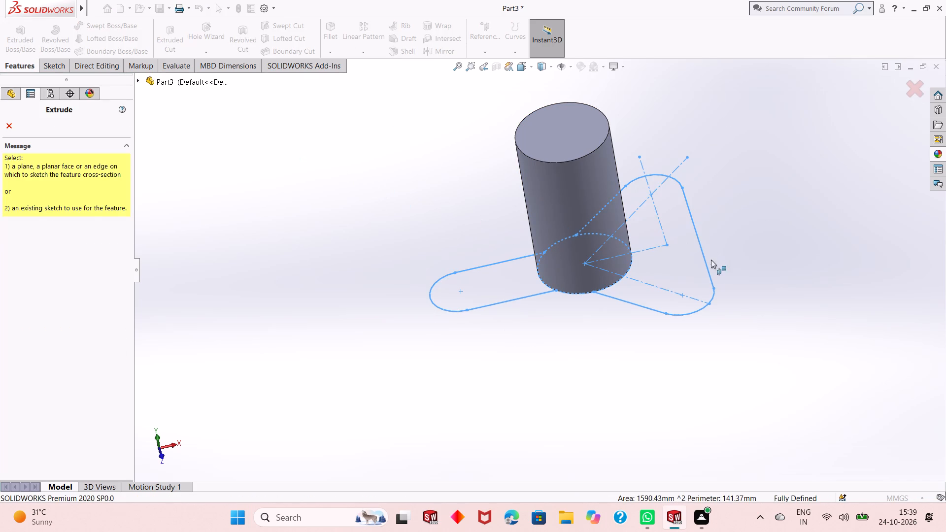
pyautogui.click(678, 269)
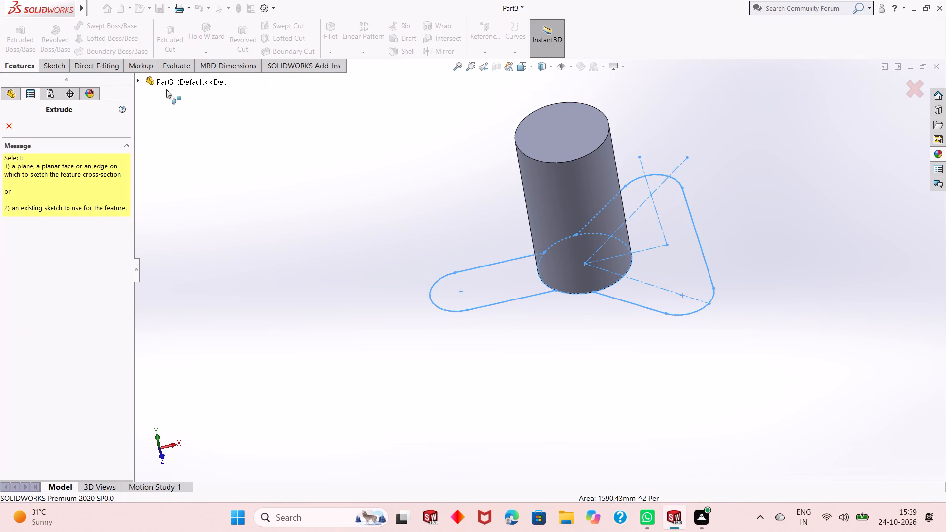
pyautogui.click(135, 80)
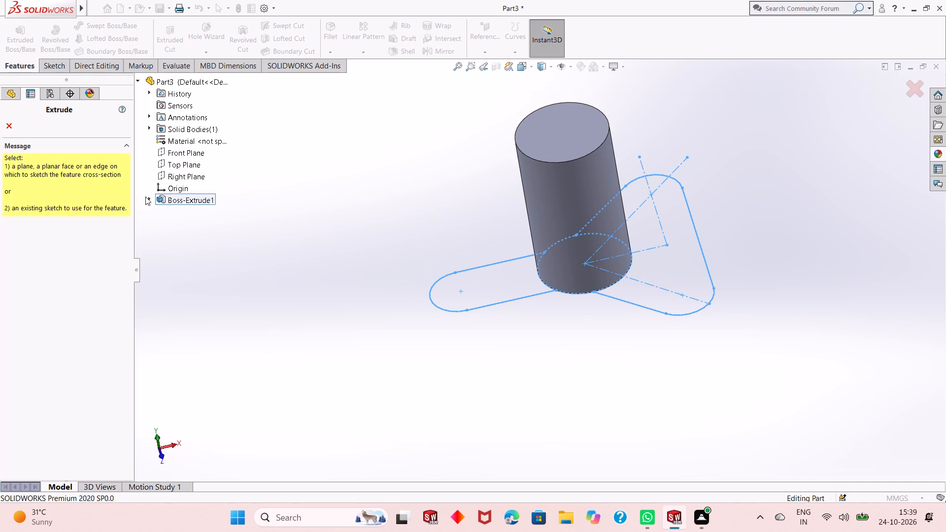
pyautogui.click(145, 197)
pyautogui.click(145, 197)
pyautogui.click(149, 198)
pyautogui.click(178, 210)
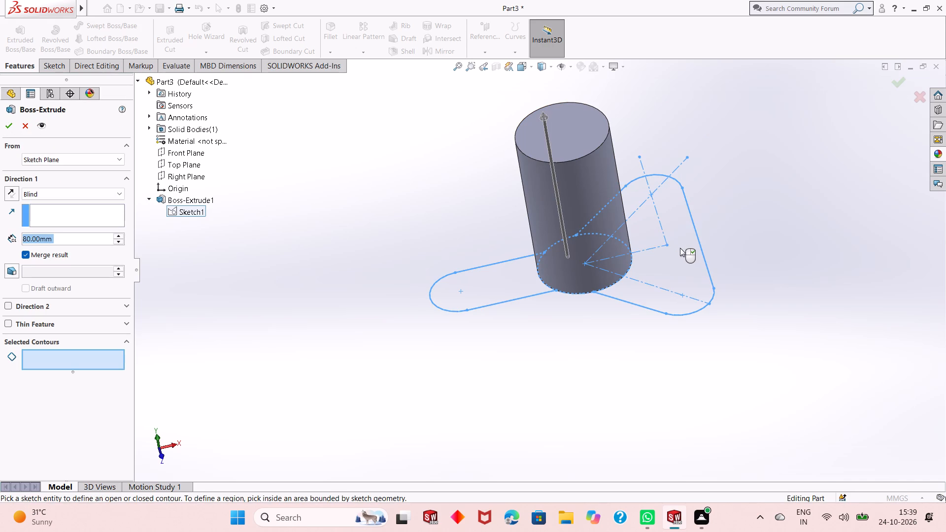
pyautogui.click(679, 250)
pyautogui.doubleClick(81, 238)
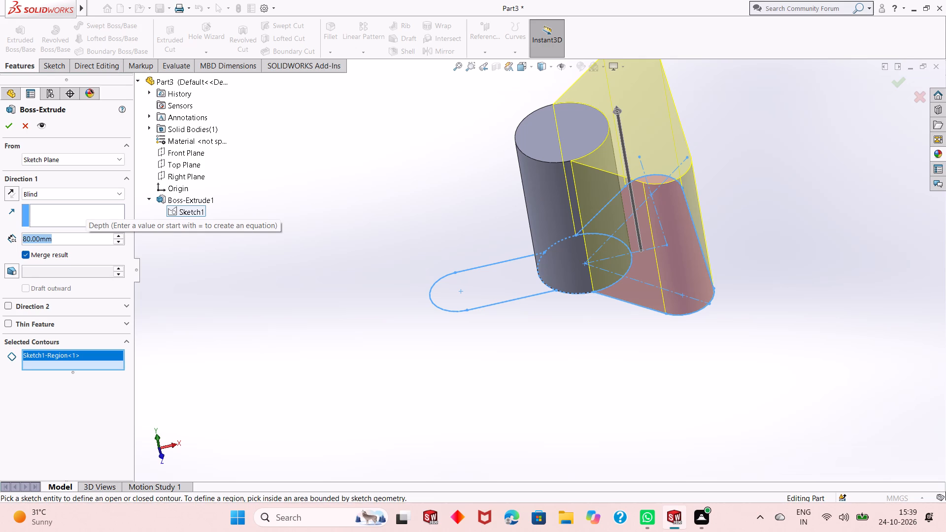
pyautogui.write('15')
pyautogui.press('Return')
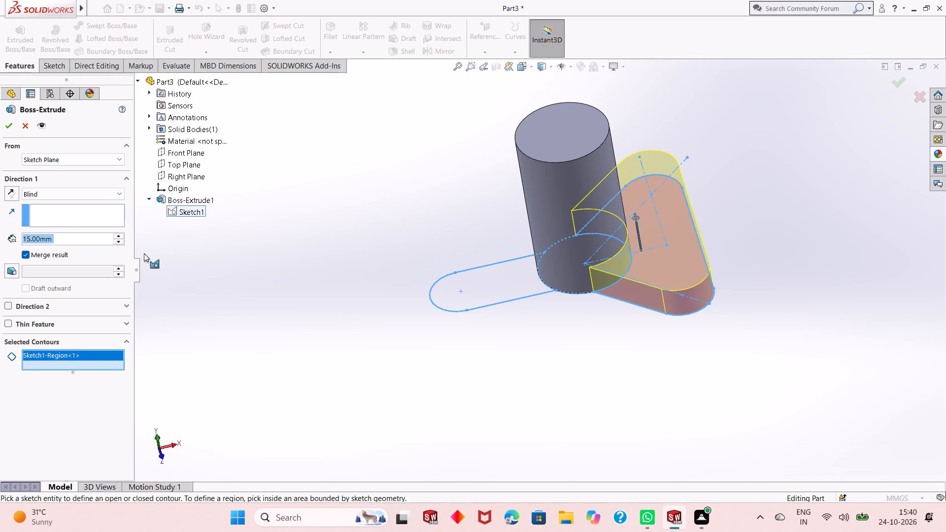
pyautogui.click(484, 282)
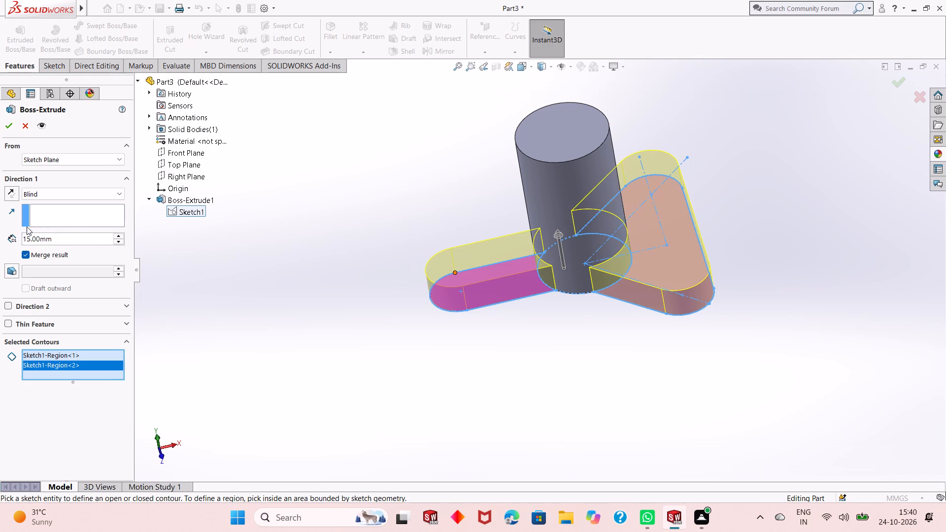
pyautogui.click(5, 128)
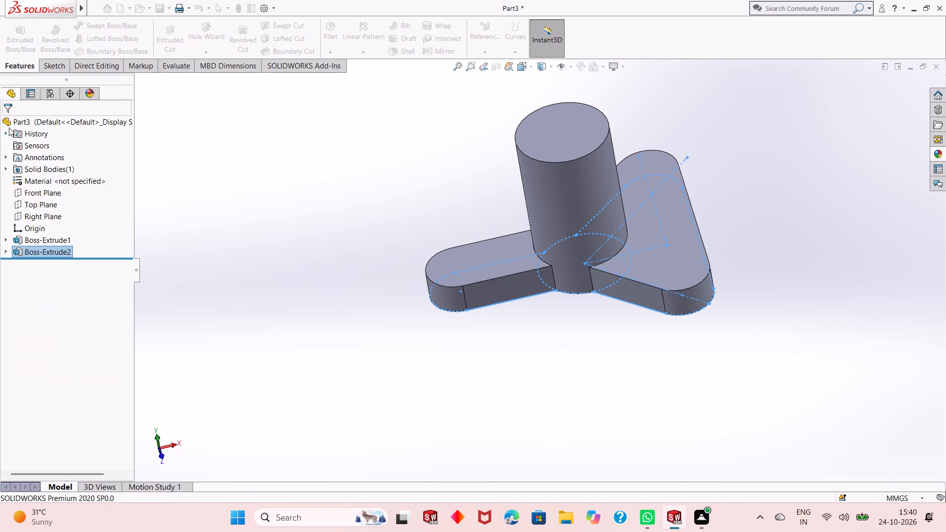
pyautogui.click(440, 216)
# Start a new sketch on the Front Plane.
pyautogui.moveTo(609, 320); pyautogui.dragTo(604, 302, button='middle')
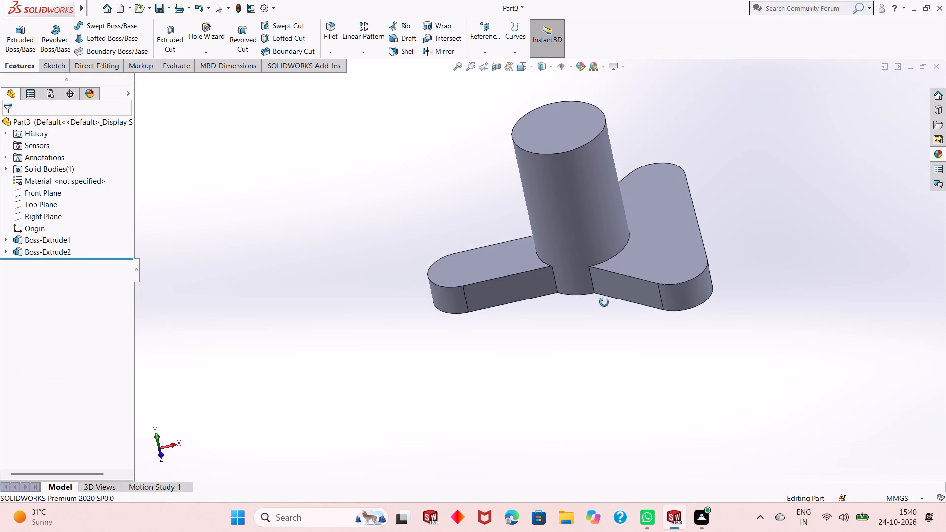
pyautogui.moveTo(604, 302); pyautogui.dragTo(571, 394, button='middle')
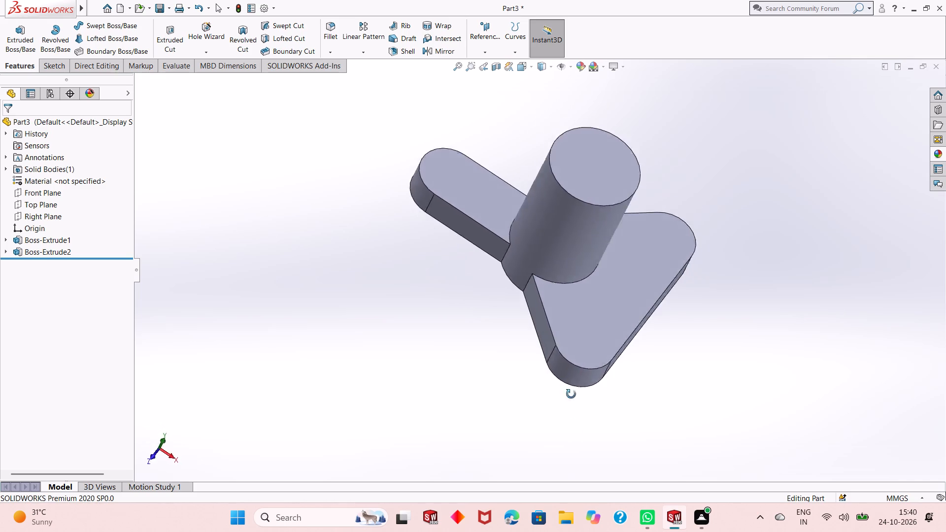
pyautogui.moveTo(571, 394); pyautogui.dragTo(604, 358, button='middle')
pyautogui.scroll(1, 587, 339)
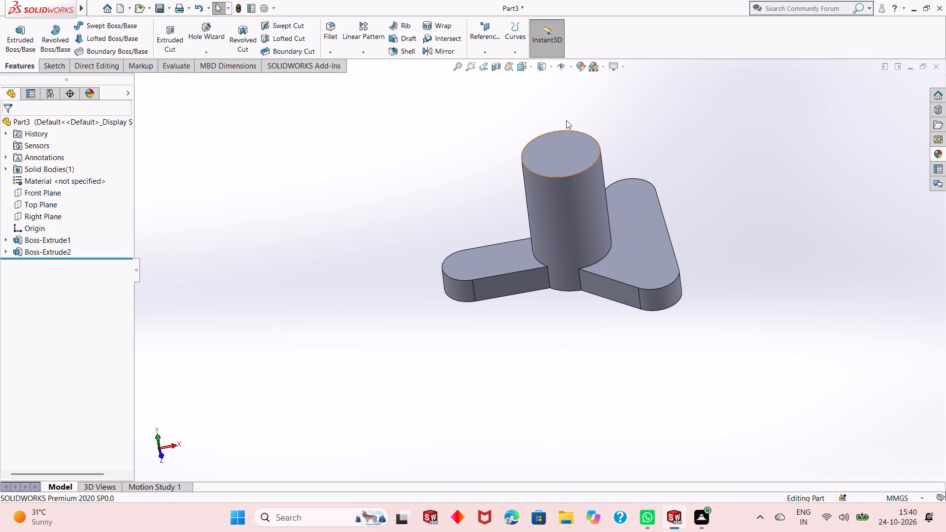
pyautogui.click(30, 193)
pyautogui.moveTo(668, 229); pyautogui.dragTo(687, 322, button='middle')
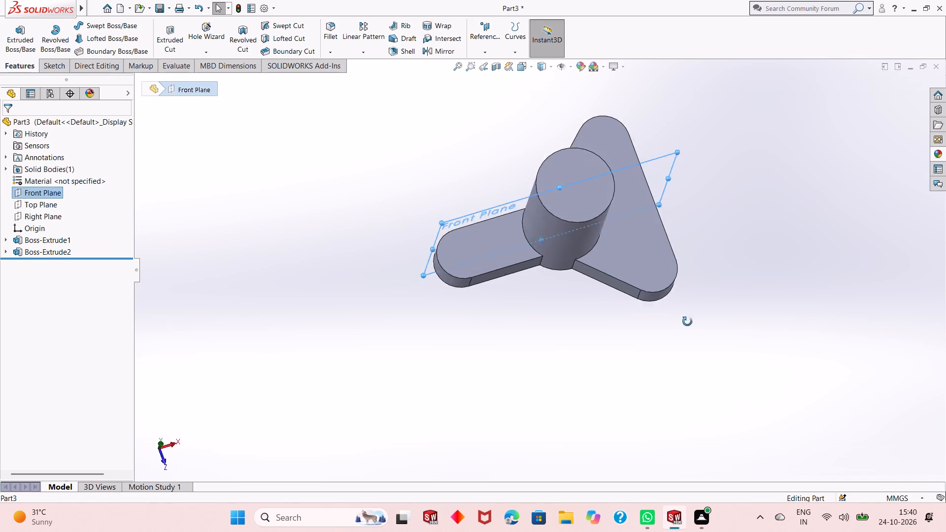
pyautogui.moveTo(687, 322); pyautogui.dragTo(681, 177, button='middle')
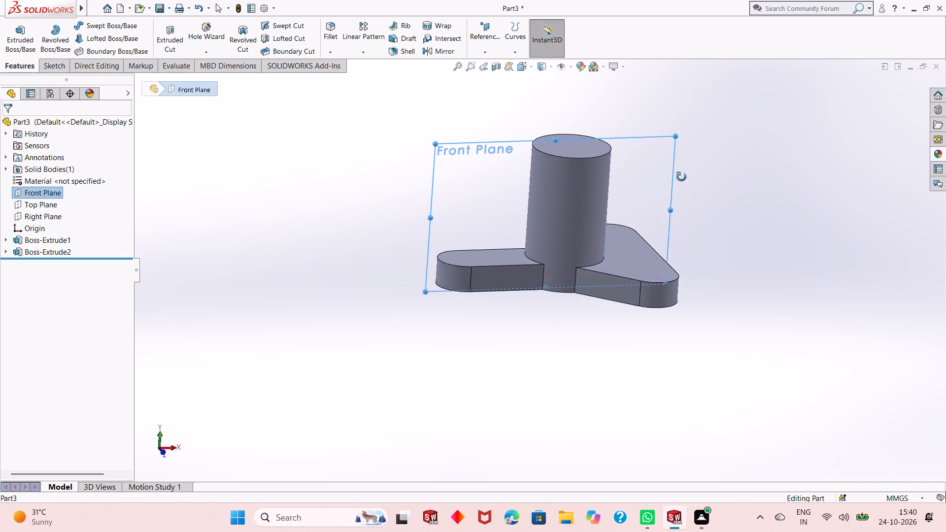
pyautogui.moveTo(681, 177); pyautogui.dragTo(679, 169, button='middle')
pyautogui.rightClick(667, 160)
pyautogui.click(689, 148)
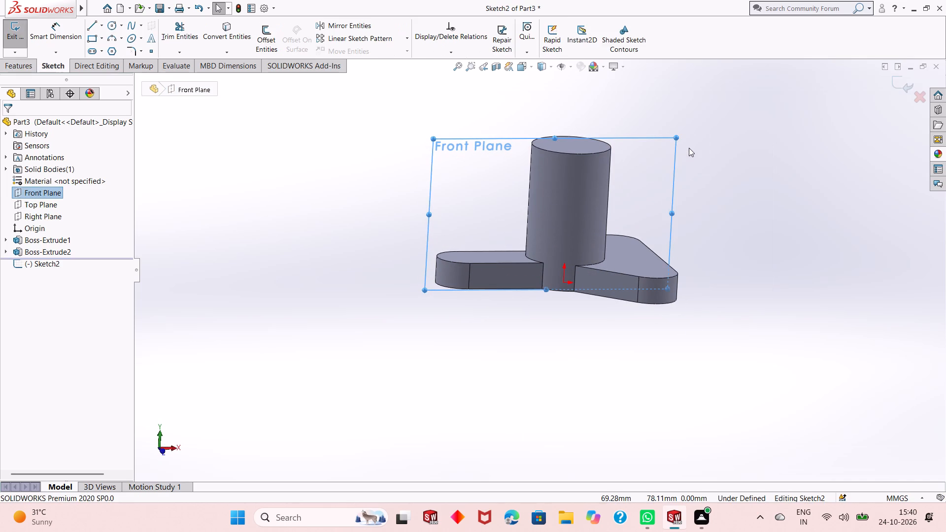
pyautogui.hotkey('ctrl', '8')
pyautogui.scroll(1, 447, 245)
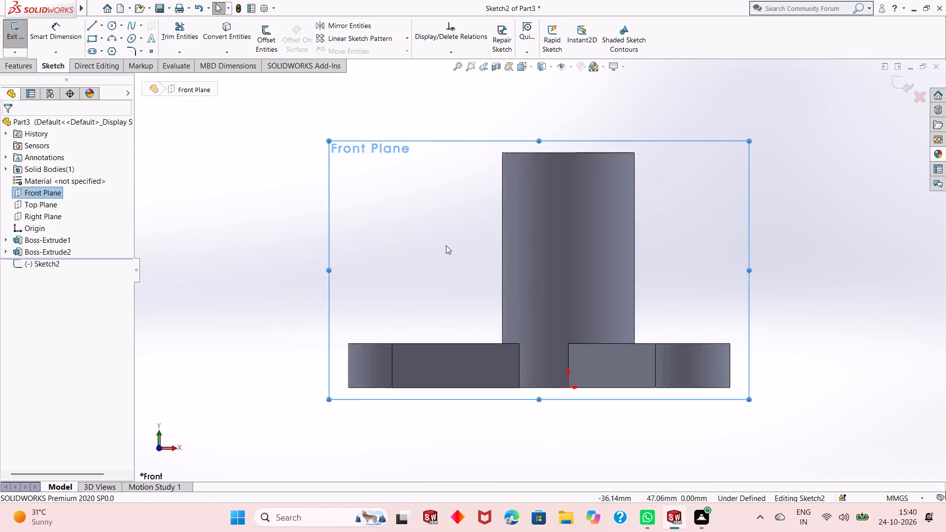
pyautogui.scroll(1, 446, 245)
pyautogui.click(249, 155)
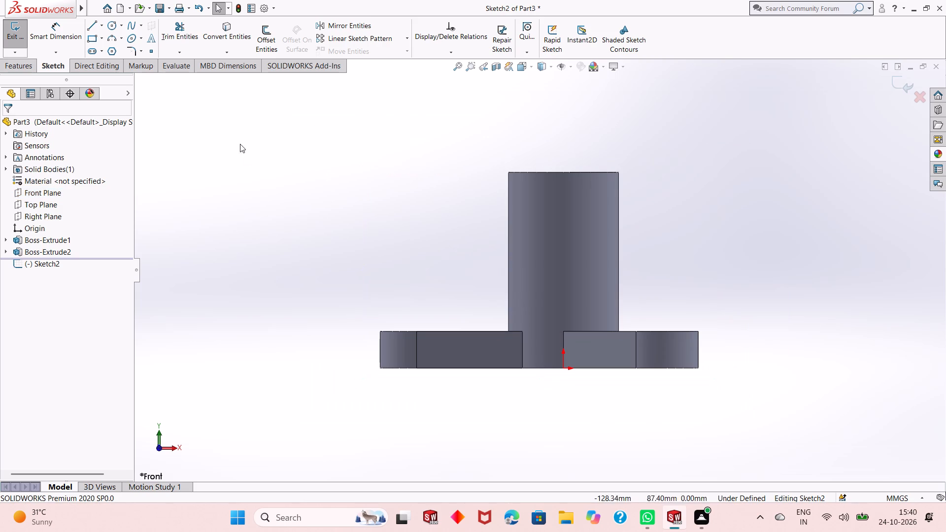
# Sketch a sloped line about 73 mm long from the cylinder's top corner to the triangular flange's outer top corner.
pyautogui.click(91, 29)
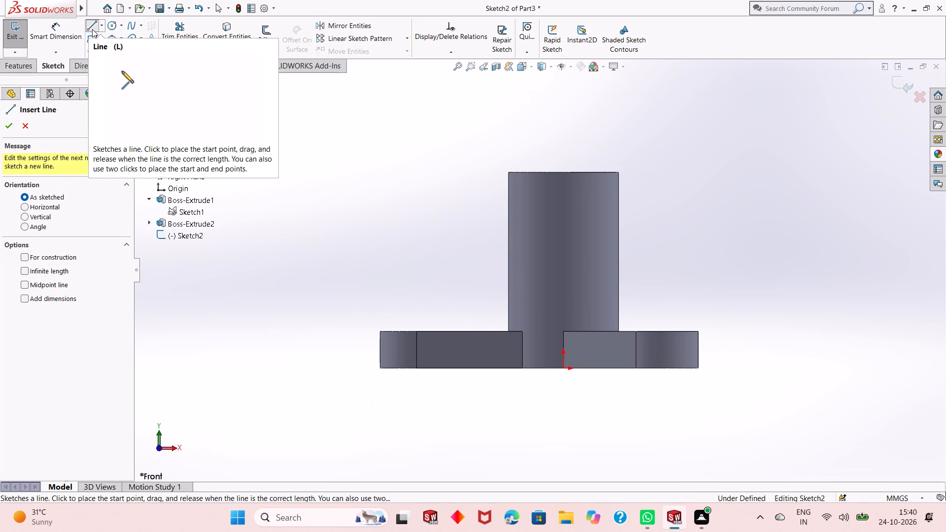
pyautogui.click(619, 173)
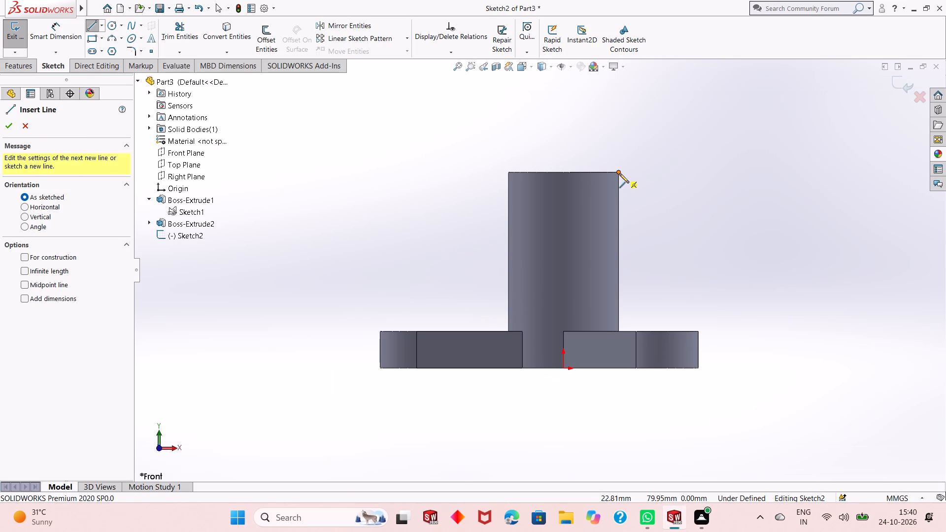
pyautogui.click(698, 330)
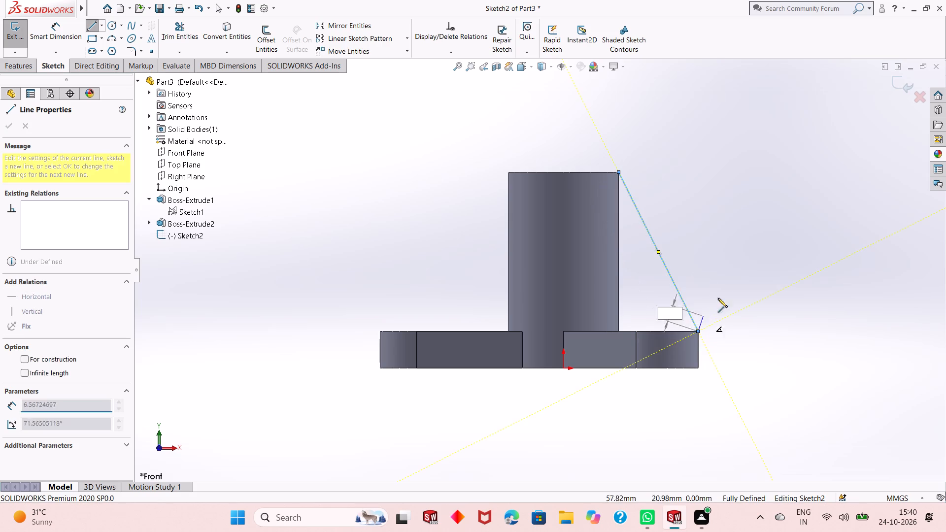
pyautogui.rightClick(743, 263)
pyautogui.click(771, 273)
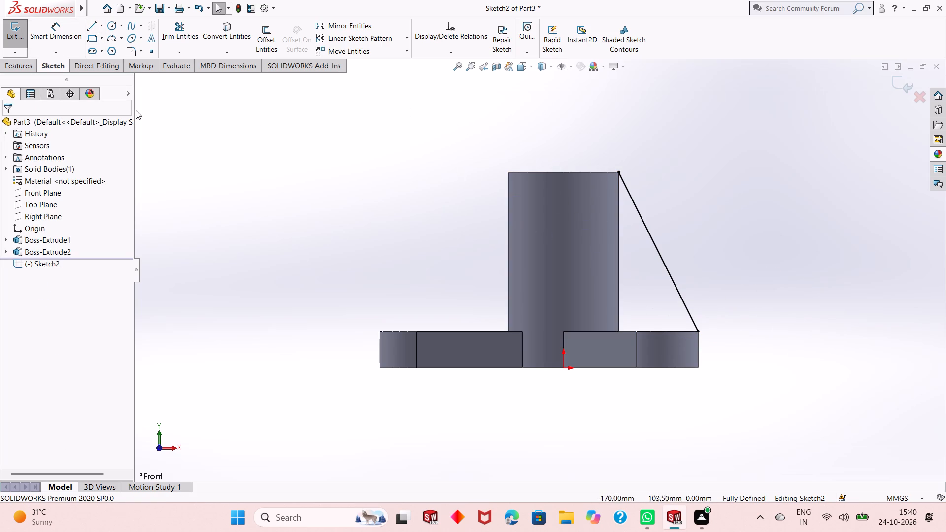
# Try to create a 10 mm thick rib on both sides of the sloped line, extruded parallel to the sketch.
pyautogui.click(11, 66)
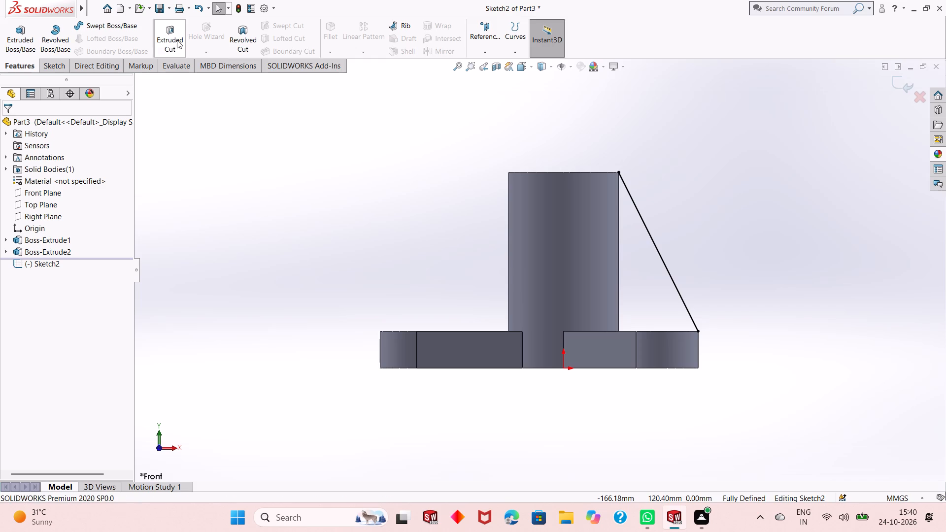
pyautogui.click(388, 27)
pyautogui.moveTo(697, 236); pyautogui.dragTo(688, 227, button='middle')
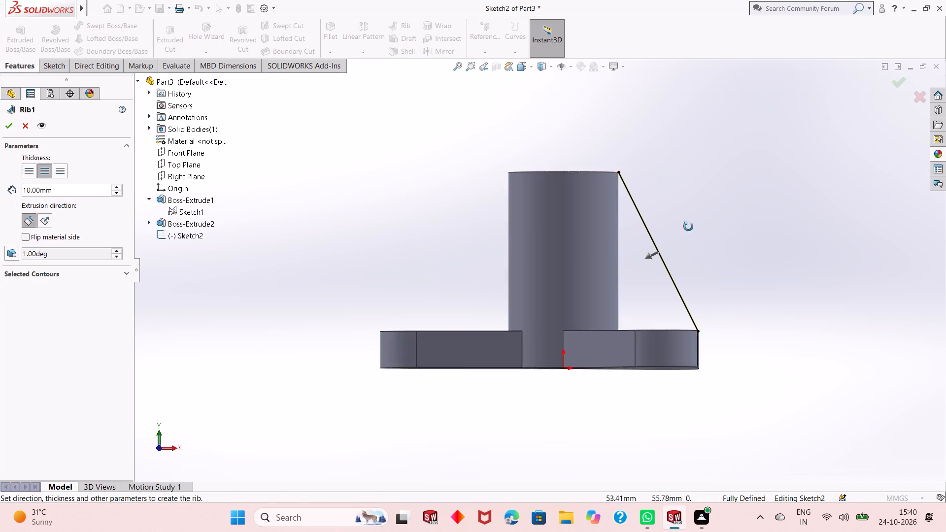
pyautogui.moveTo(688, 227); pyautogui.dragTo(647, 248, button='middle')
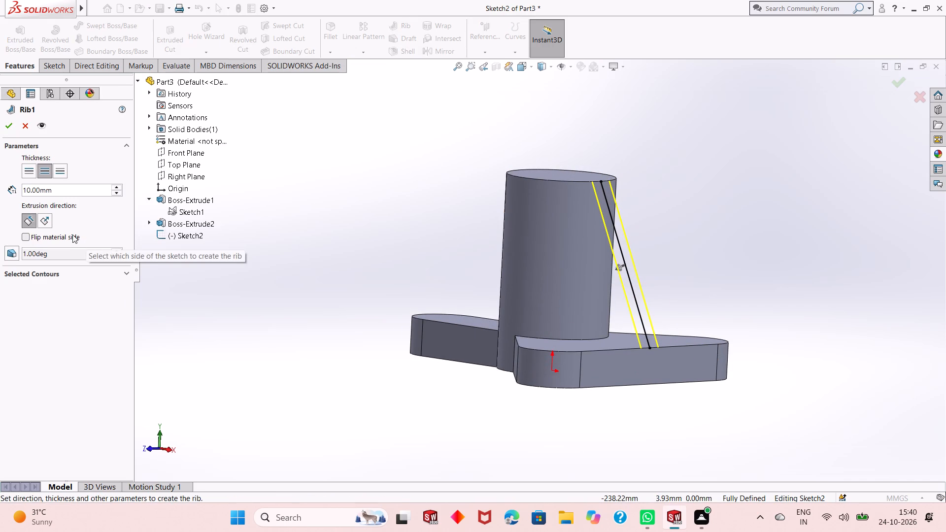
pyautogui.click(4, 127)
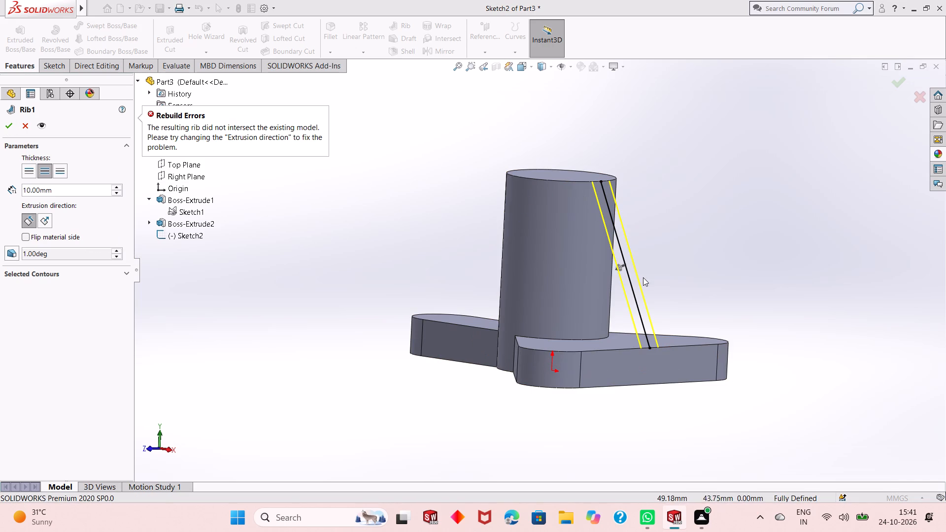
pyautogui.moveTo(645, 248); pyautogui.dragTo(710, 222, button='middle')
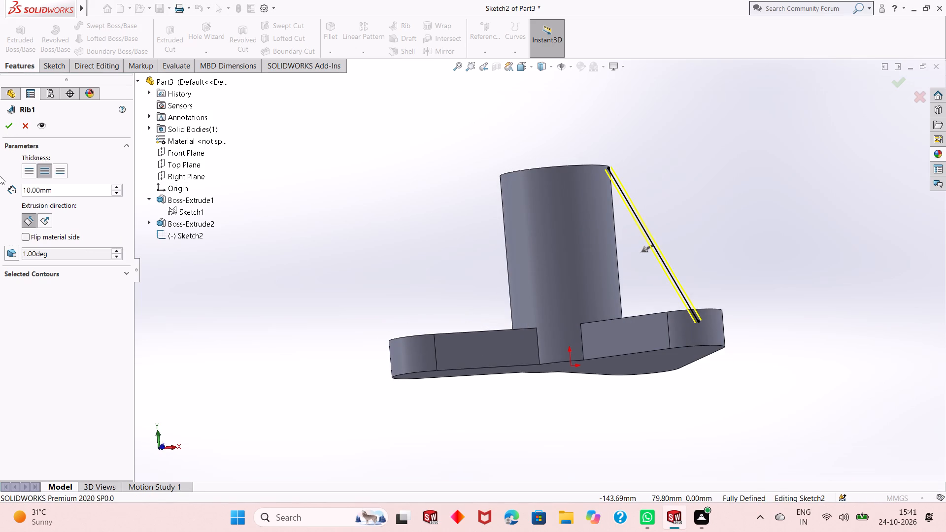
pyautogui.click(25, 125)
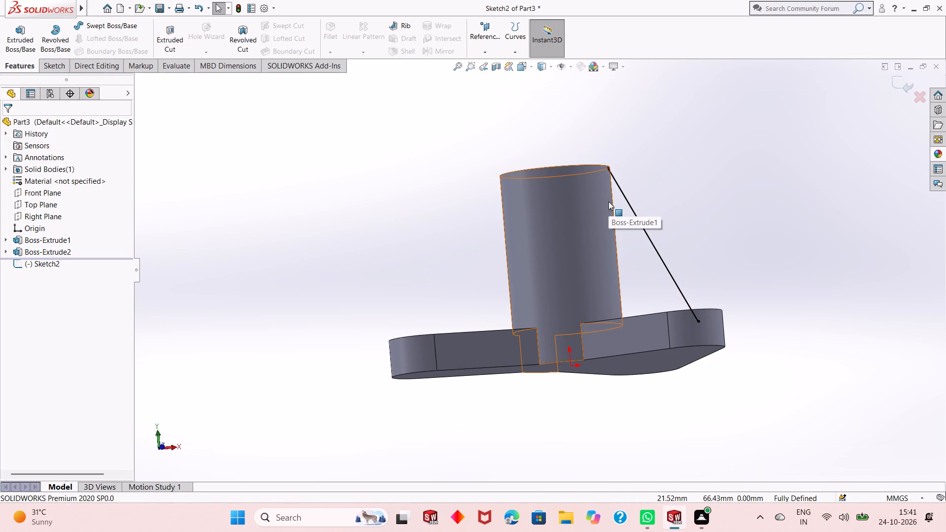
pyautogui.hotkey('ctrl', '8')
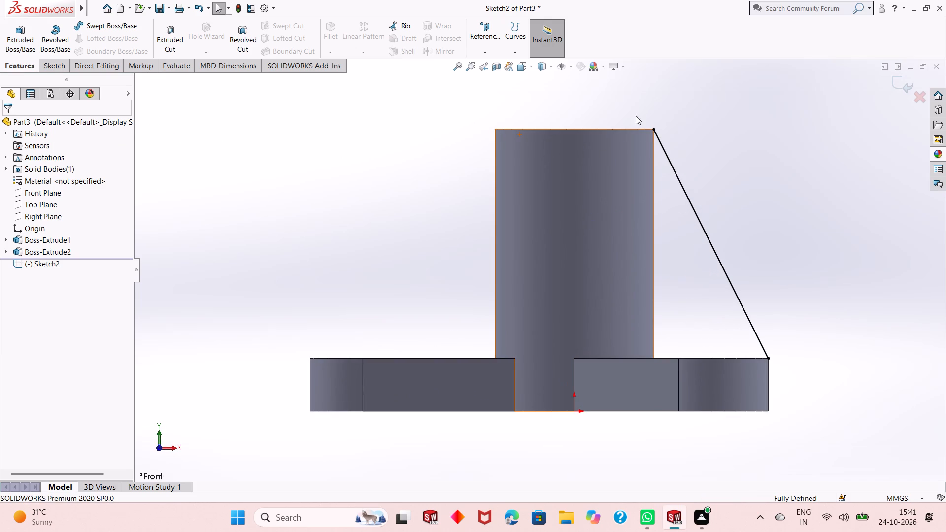
# Sketch a horizontal line about 4 mm long along the cylinder's top edge, inward from the sloped line's upper end.
pyautogui.click(53, 64)
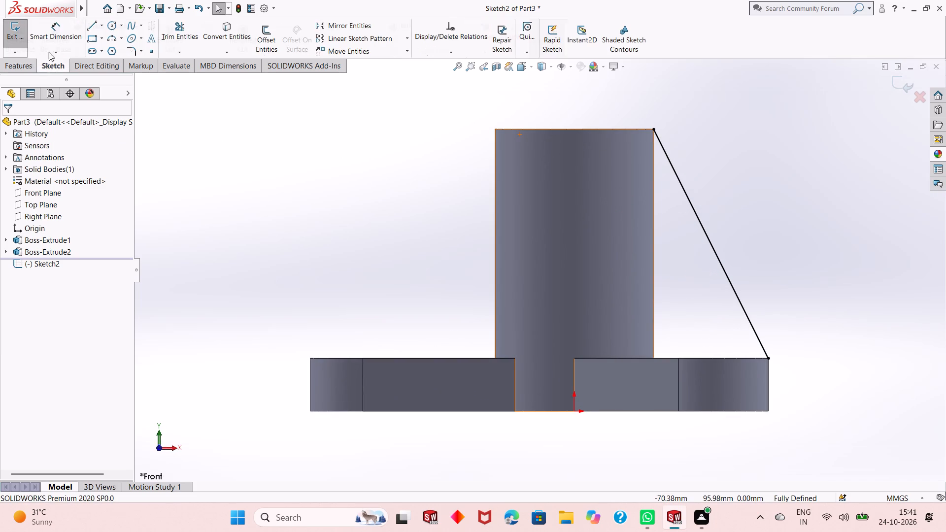
pyautogui.click(90, 24)
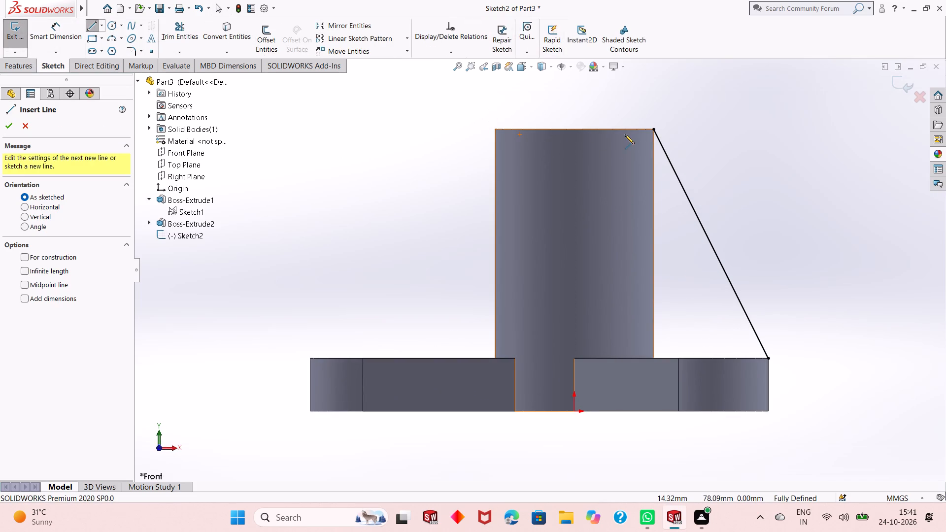
pyautogui.scroll(-3, 625, 134)
pyautogui.click(653, 152)
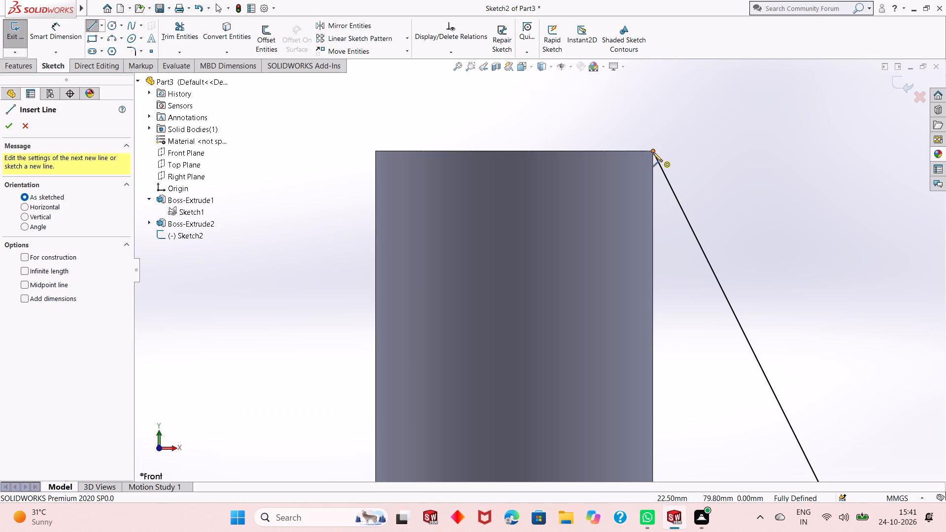
pyautogui.click(628, 153)
pyautogui.rightClick(675, 116)
pyautogui.click(686, 124)
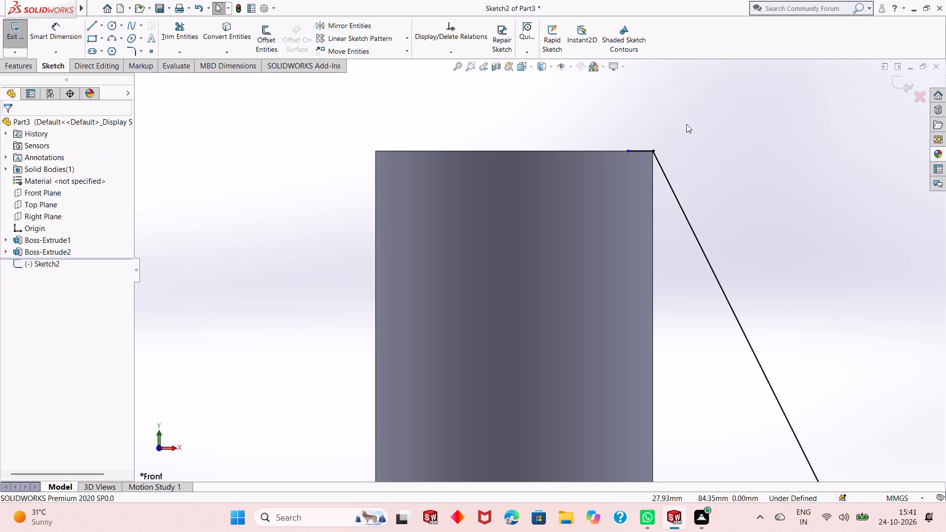
# Dimension the length of the short horizontal line, placing the dimension just above the cylinder's top edge.
pyautogui.click(58, 27)
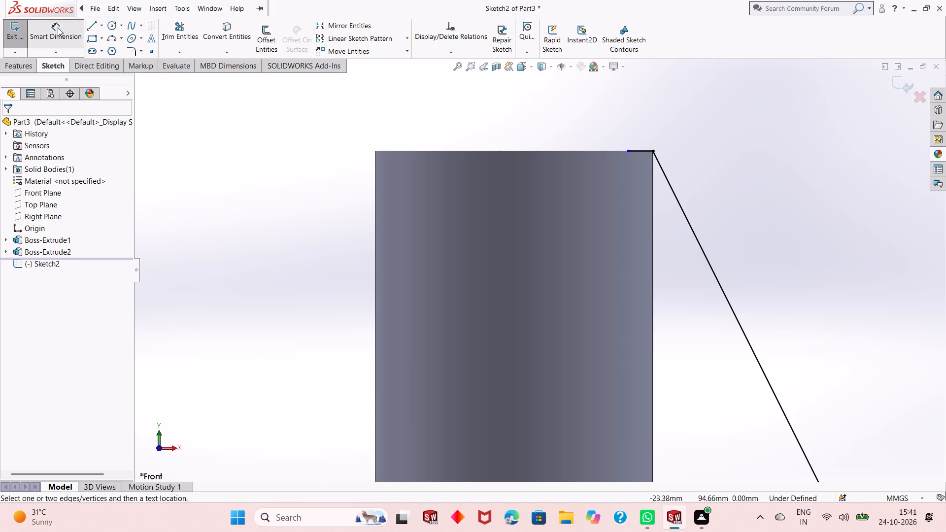
pyautogui.click(634, 153)
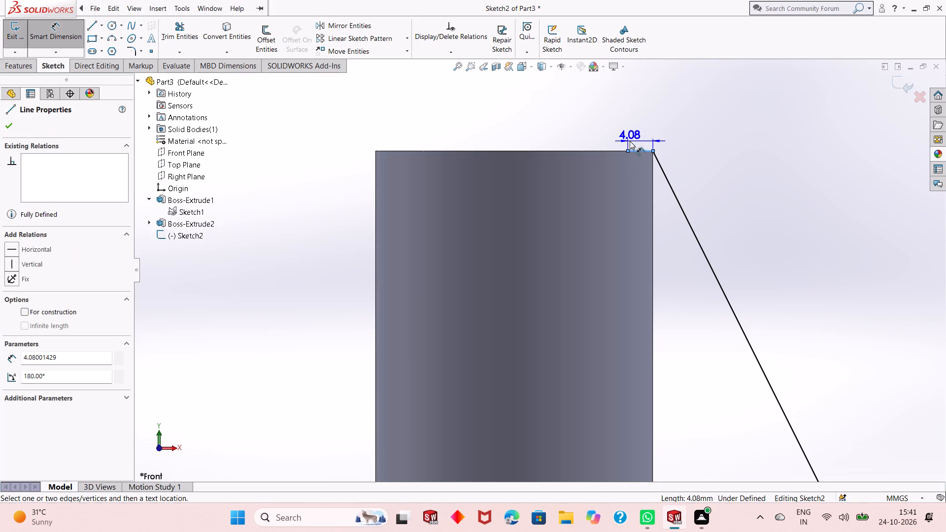
pyautogui.click(630, 141)
pyautogui.click(593, 130)
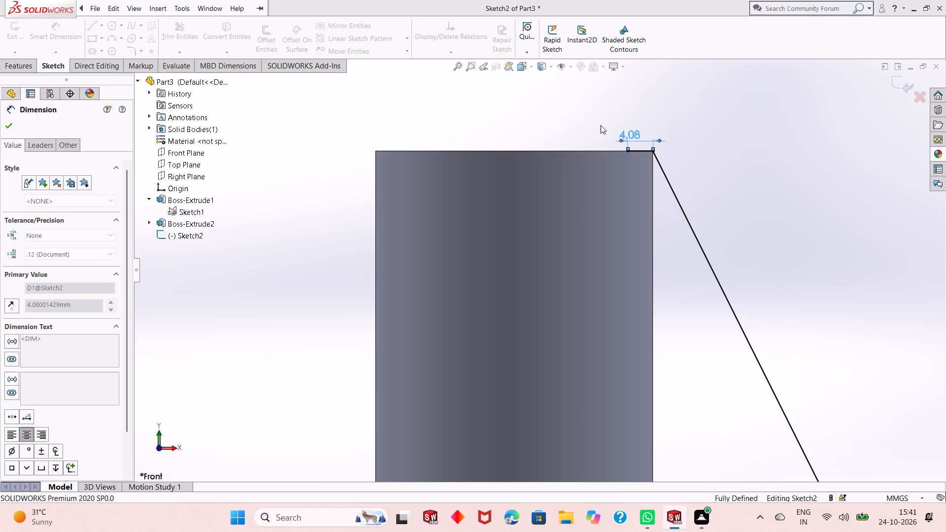
pyautogui.rightClick(730, 86)
pyautogui.click(753, 119)
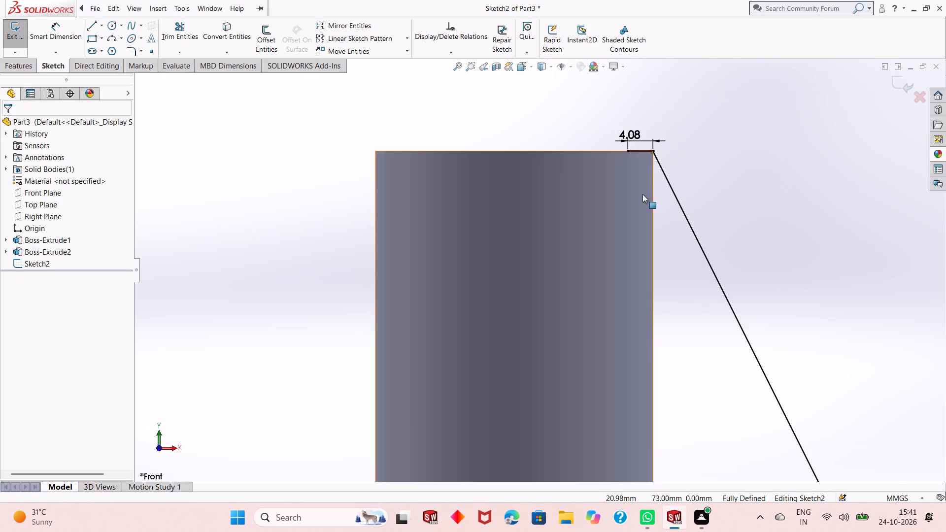
pyautogui.scroll(2, 642, 194)
pyautogui.scroll(2, 626, 323)
pyautogui.scroll(-2, 589, 374)
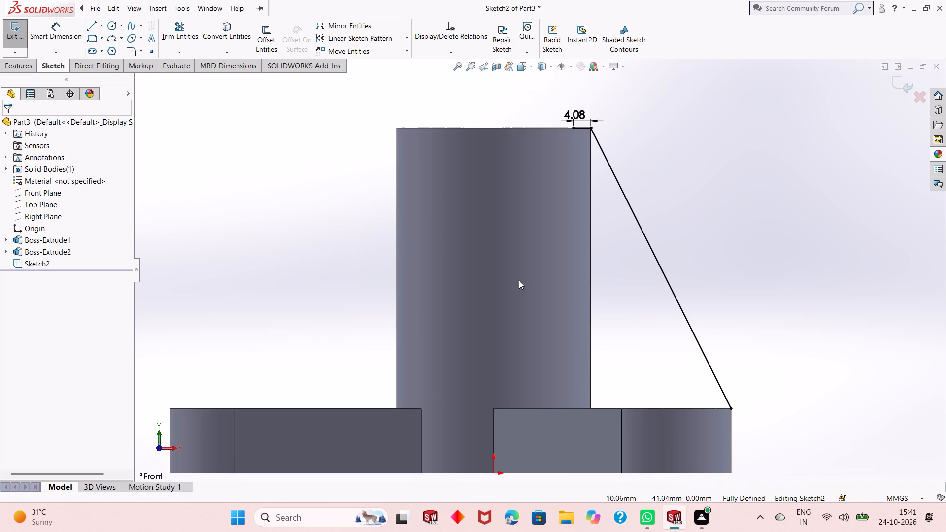
# Create a 10 mm thick rib from the sketch, thickened on both sides and extruded parallel to the sketch.
pyautogui.click(19, 63)
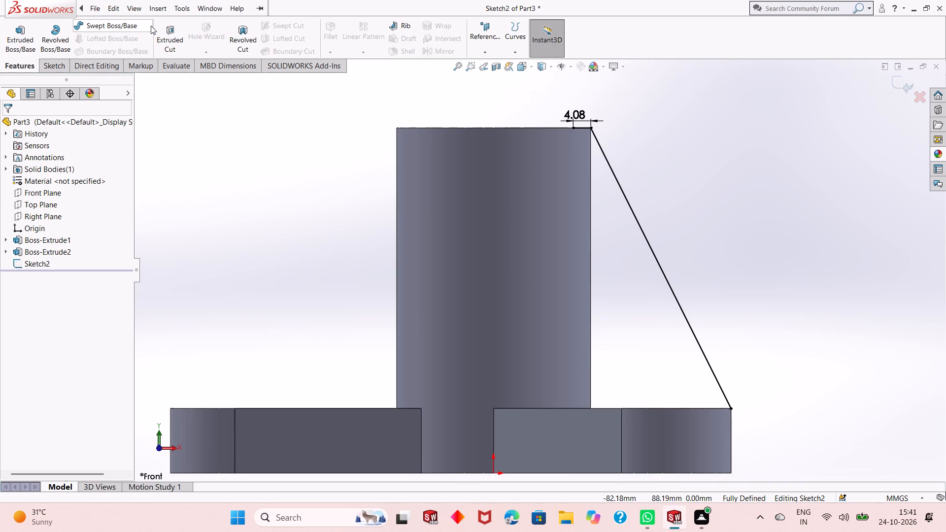
pyautogui.click(415, 28)
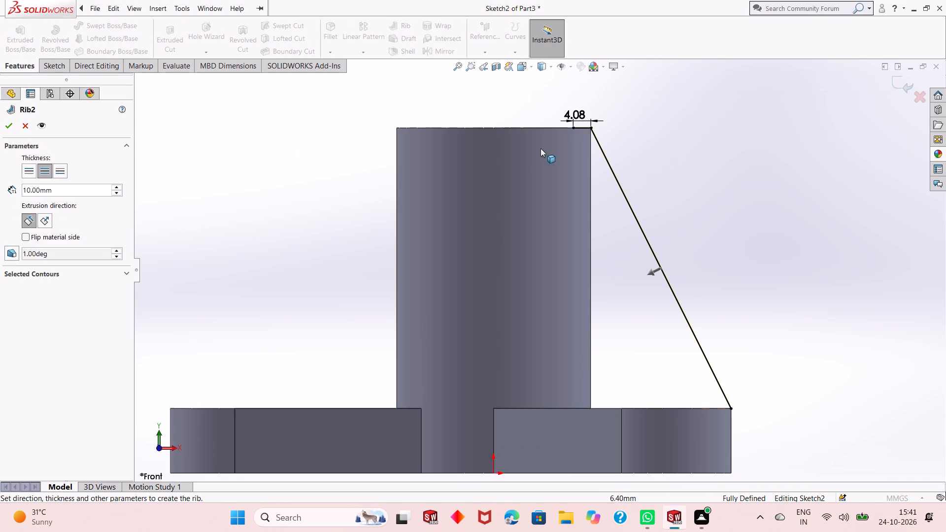
pyautogui.scroll(2, 676, 264)
pyautogui.moveTo(689, 235); pyautogui.dragTo(642, 243, button='middle')
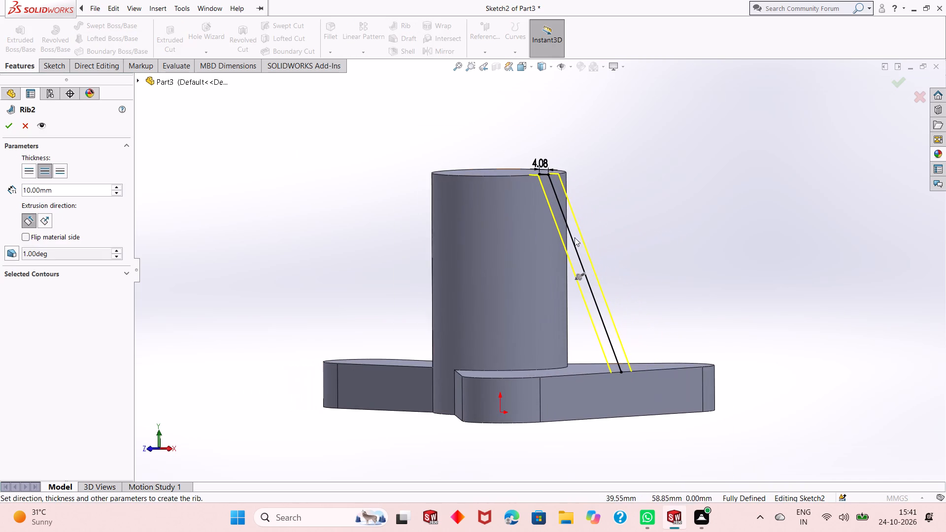
pyautogui.click(7, 130)
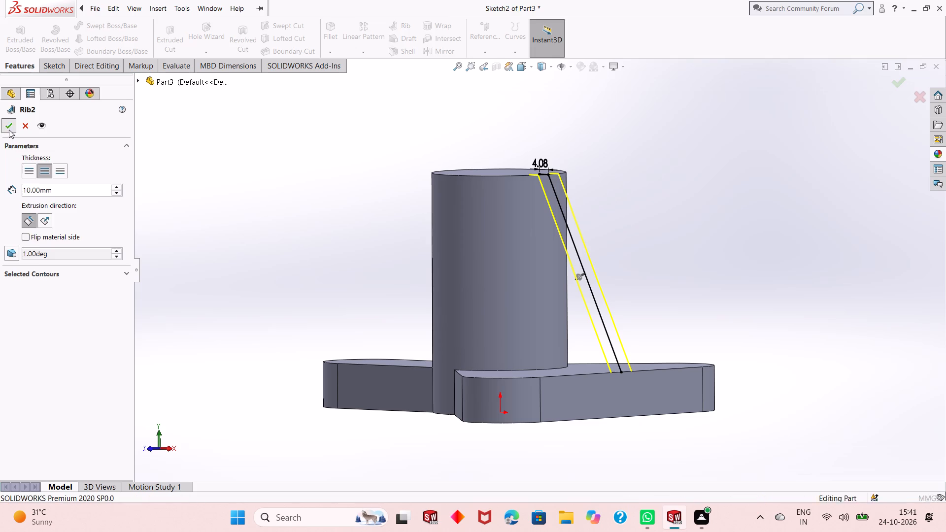
pyautogui.click(713, 227)
# Examine the rib from several angles, especially where it meets the cylinder's top edge and the flange.
pyautogui.moveTo(624, 199); pyautogui.dragTo(639, 297, button='middle')
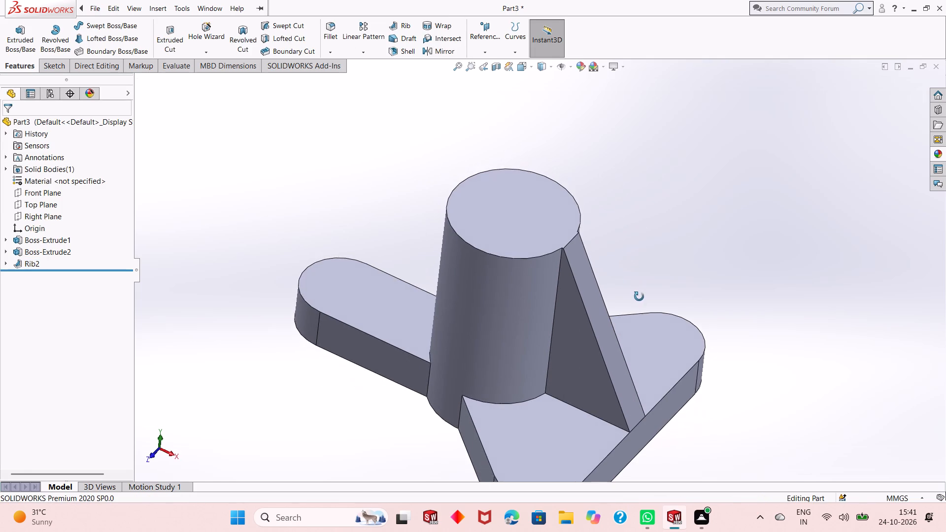
pyautogui.moveTo(639, 297); pyautogui.dragTo(640, 255, button='middle')
pyautogui.scroll(-5, 566, 216)
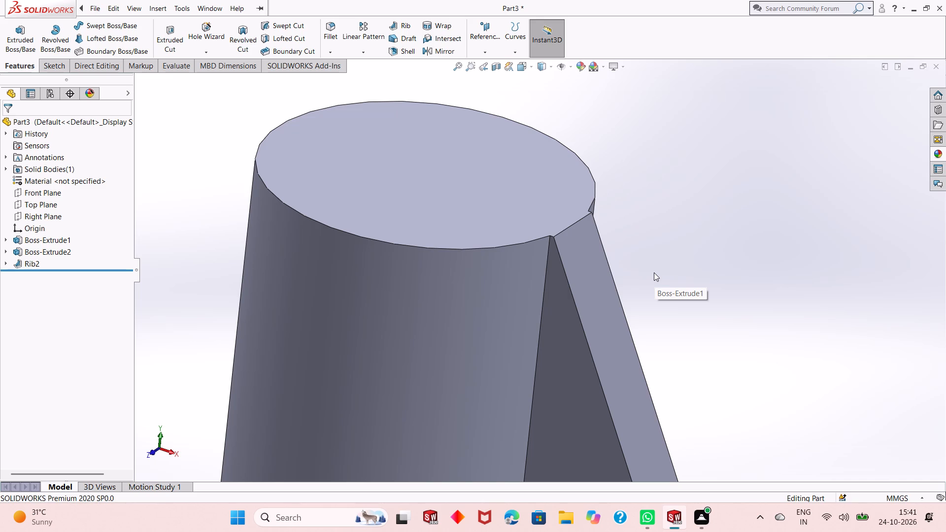
pyautogui.moveTo(550, 263); pyautogui.dragTo(557, 221, button='middle')
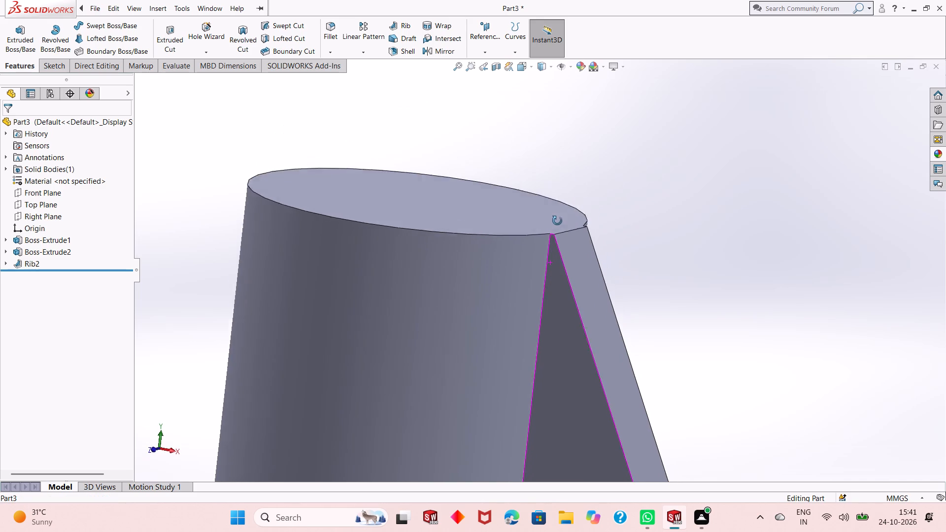
pyautogui.moveTo(557, 221); pyautogui.dragTo(596, 234, button='middle')
pyautogui.scroll(-6, 545, 229)
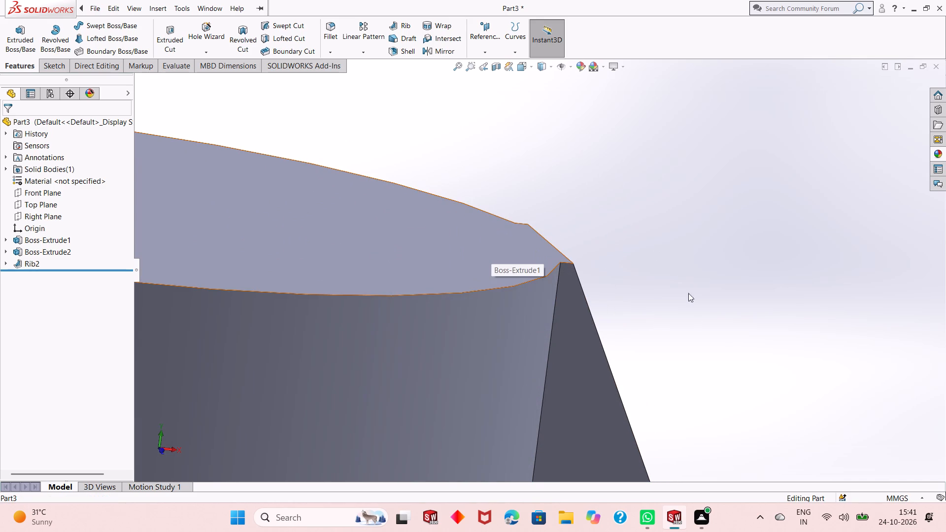
pyautogui.scroll(11, 695, 332)
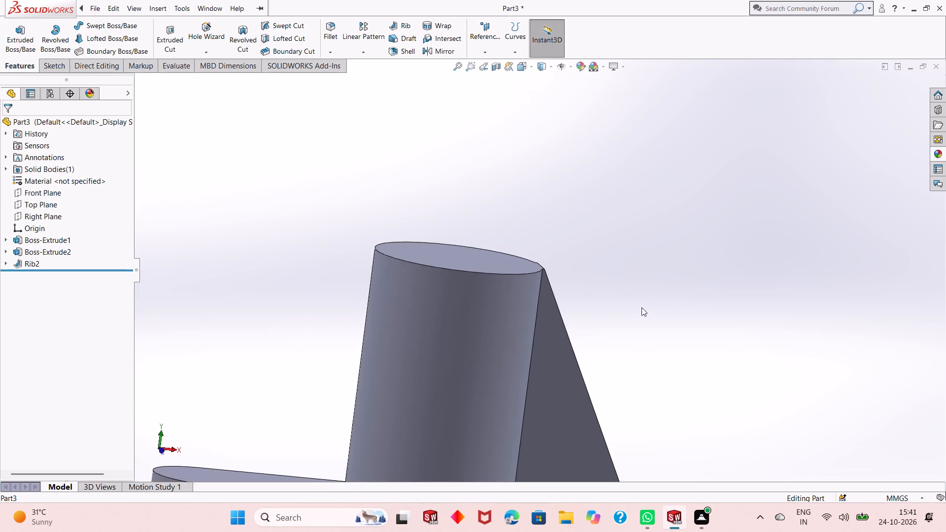
pyautogui.scroll(4, 642, 307)
pyautogui.moveTo(603, 334); pyautogui.dragTo(541, 299, button='middle')
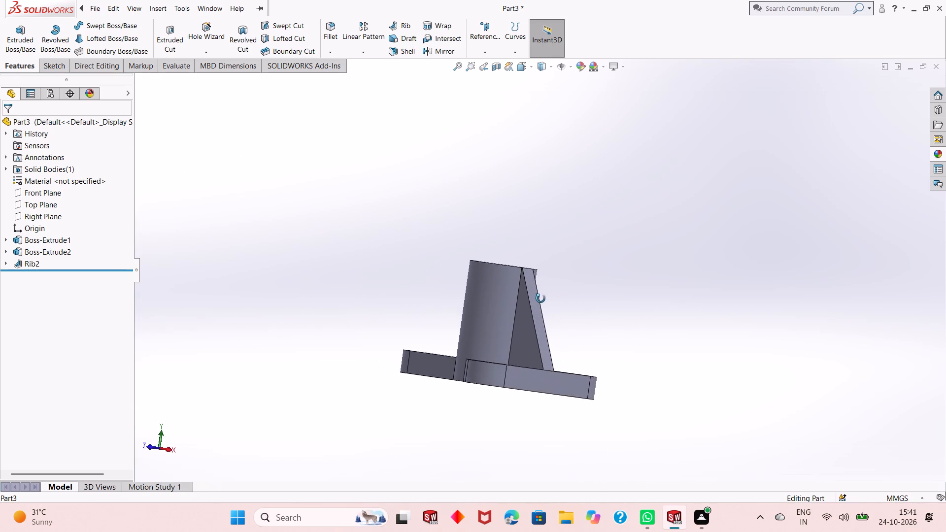
pyautogui.moveTo(541, 299); pyautogui.dragTo(639, 292, button='middle')
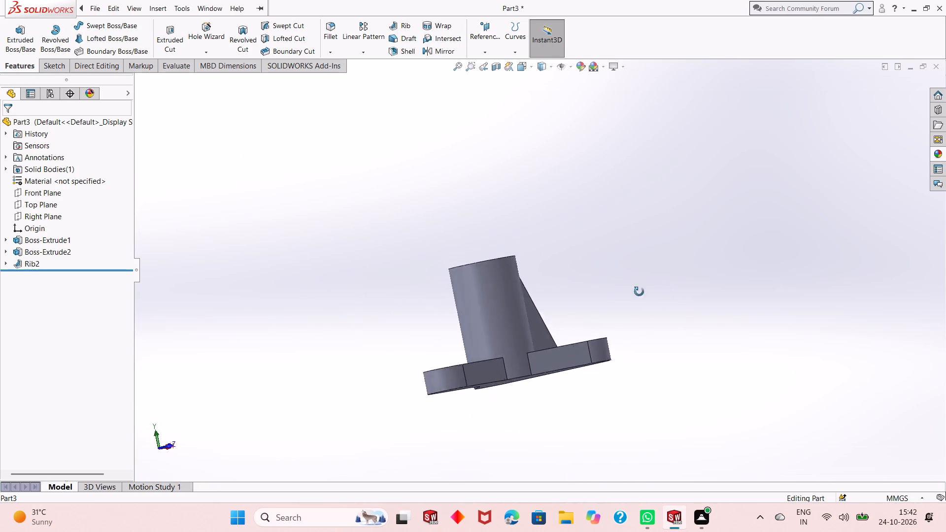
pyautogui.moveTo(639, 292); pyautogui.dragTo(623, 360, button='middle')
pyautogui.scroll(-3, 435, 357)
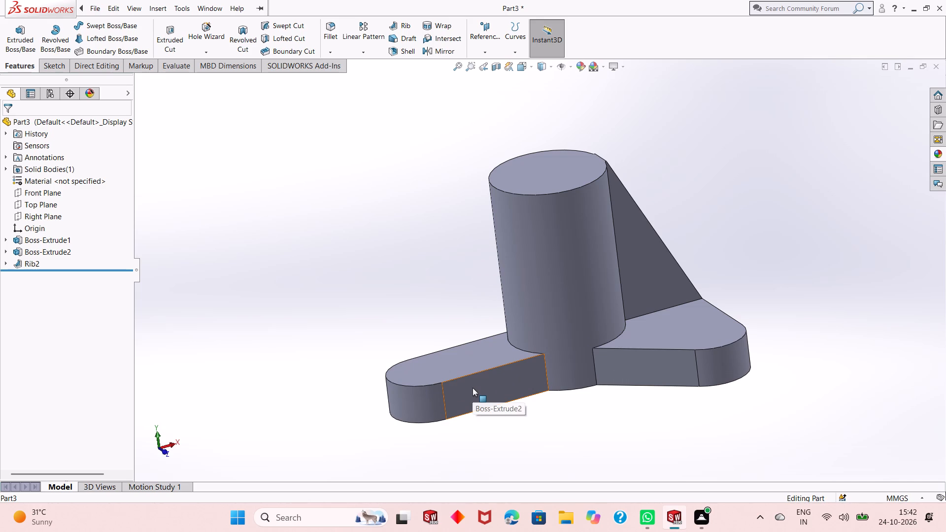
# Start a new sketch on the top face of the round-ended arm, viewed straight on.
pyautogui.click(439, 367)
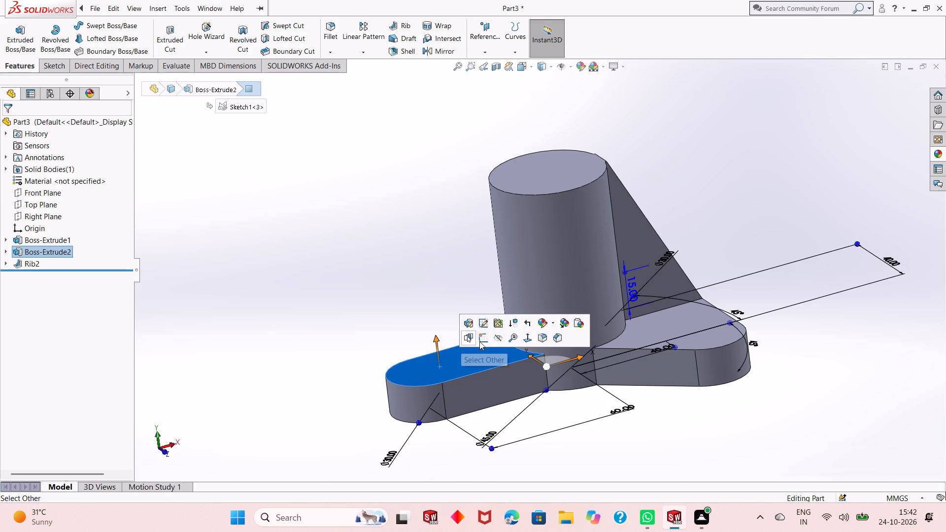
pyautogui.click(479, 341)
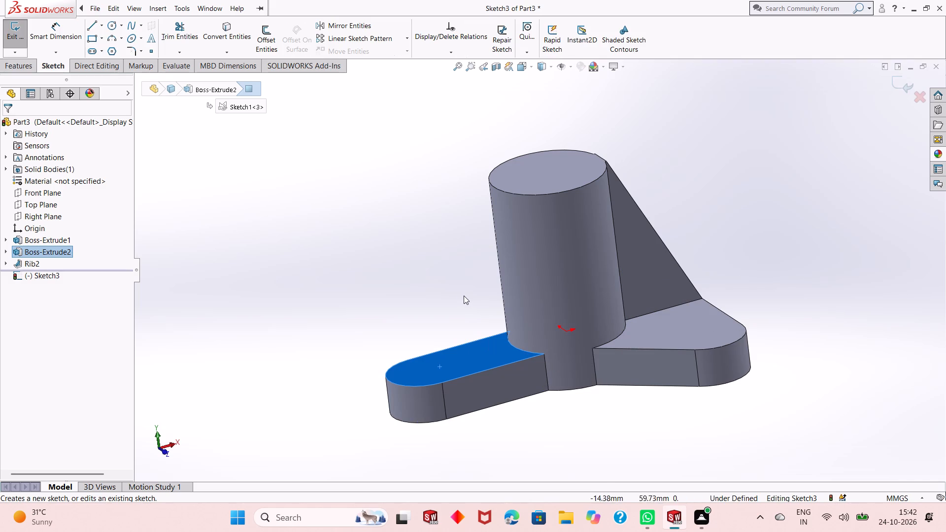
pyautogui.hotkey('ctrl', '8')
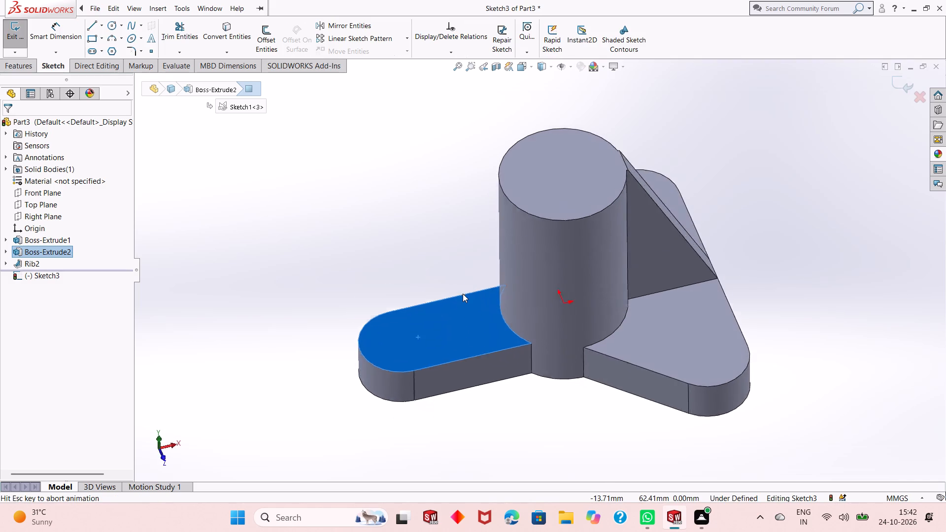
pyautogui.click(404, 192)
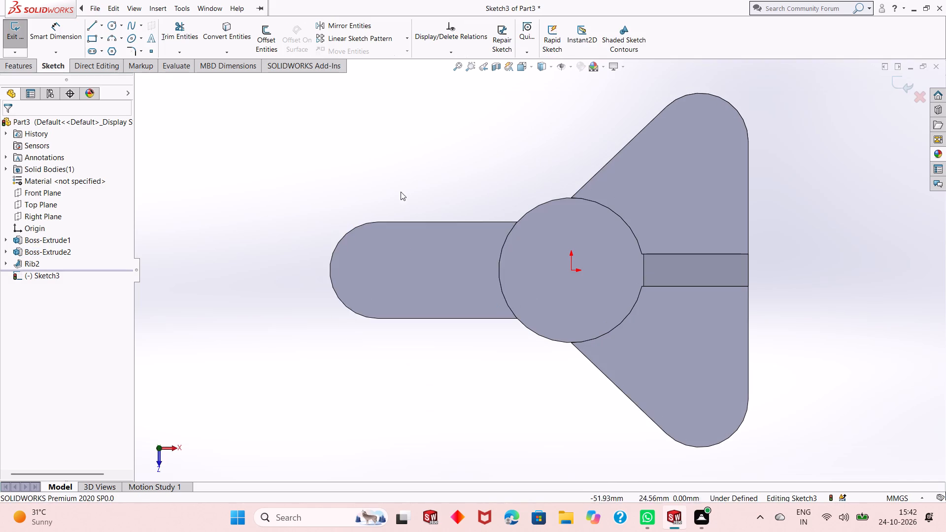
pyautogui.scroll(1, 334, 238)
pyautogui.scroll(-1, 433, 250)
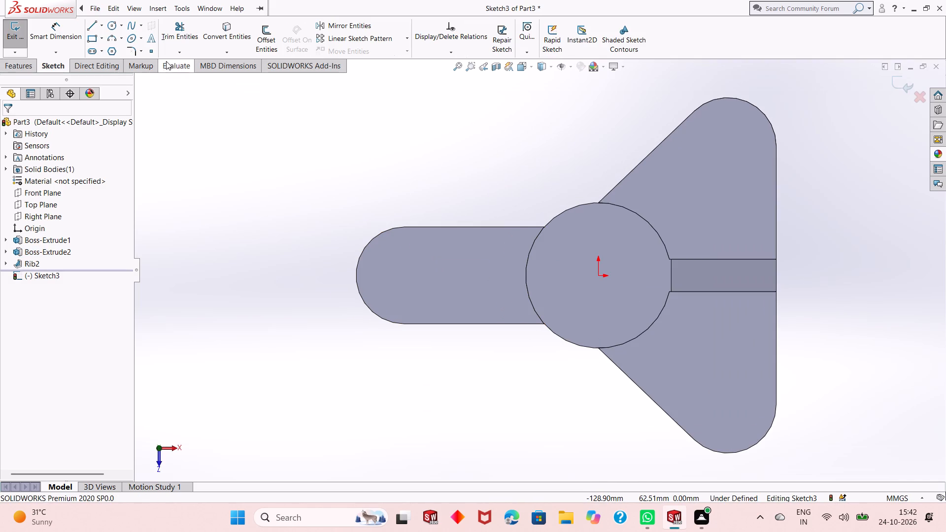
# Sketch a circle of 15 mm radius concentric with the arm's rounded end, reaching its outer arc.
pyautogui.click(108, 28)
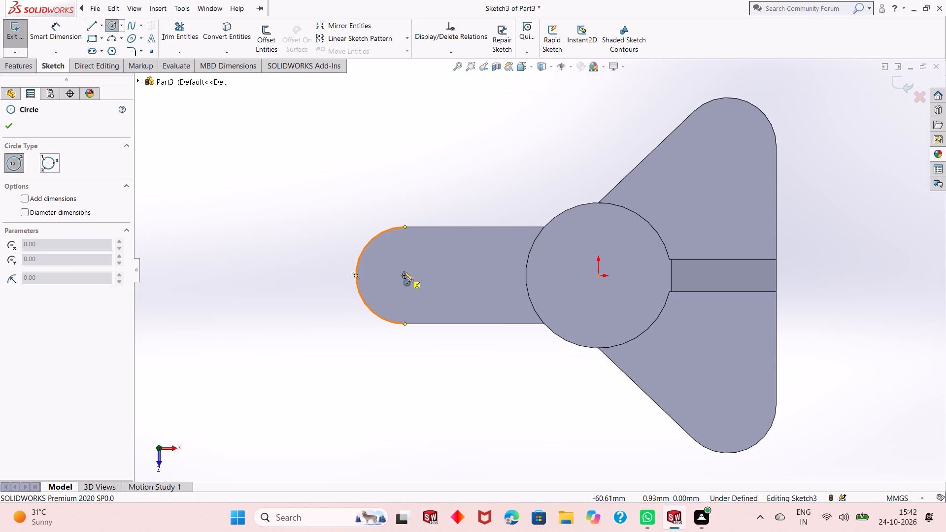
pyautogui.click(404, 275)
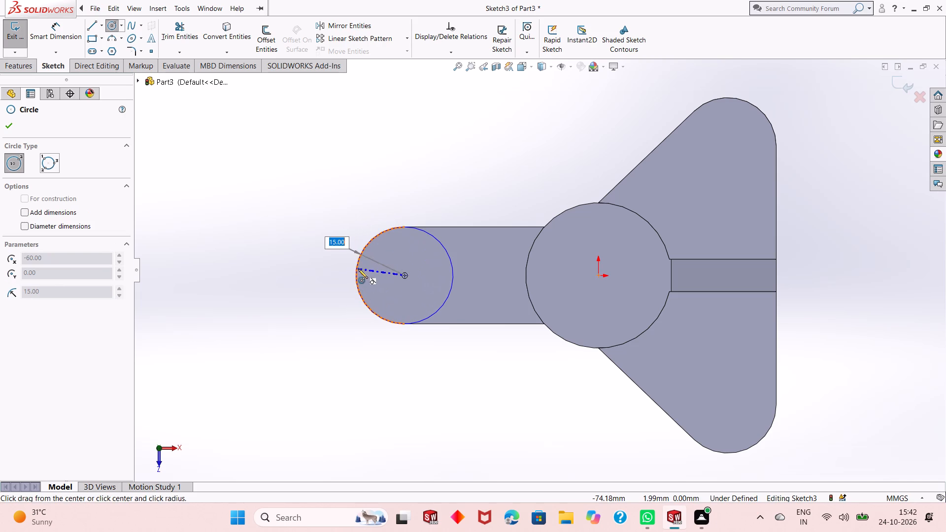
pyautogui.click(357, 272)
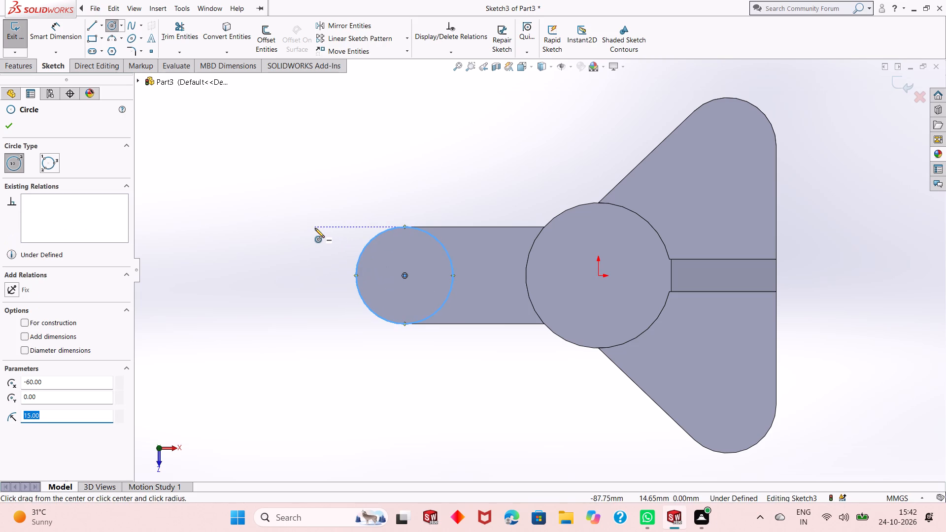
pyautogui.rightClick(314, 227)
pyautogui.click(327, 231)
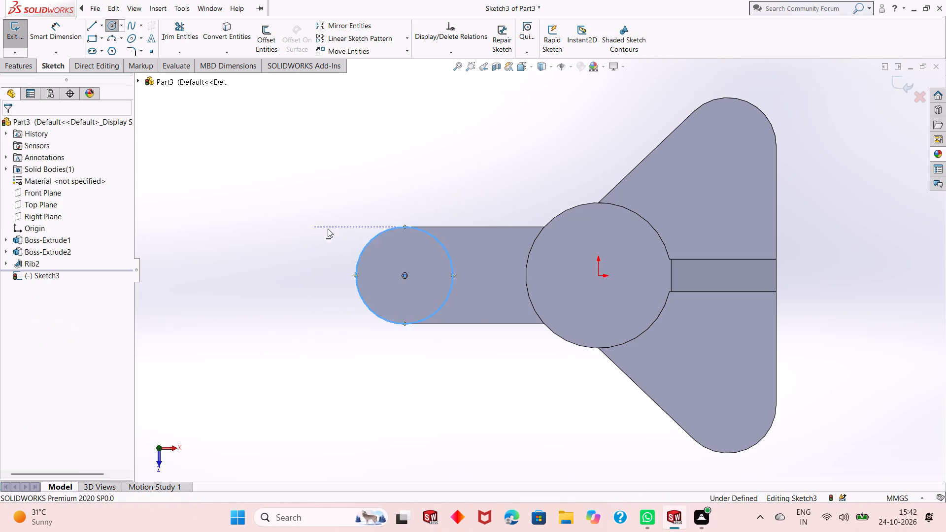
# Dimension the diameter of the circle at the arm's rounded end, placing the dimension outside the arm.
pyautogui.click(66, 37)
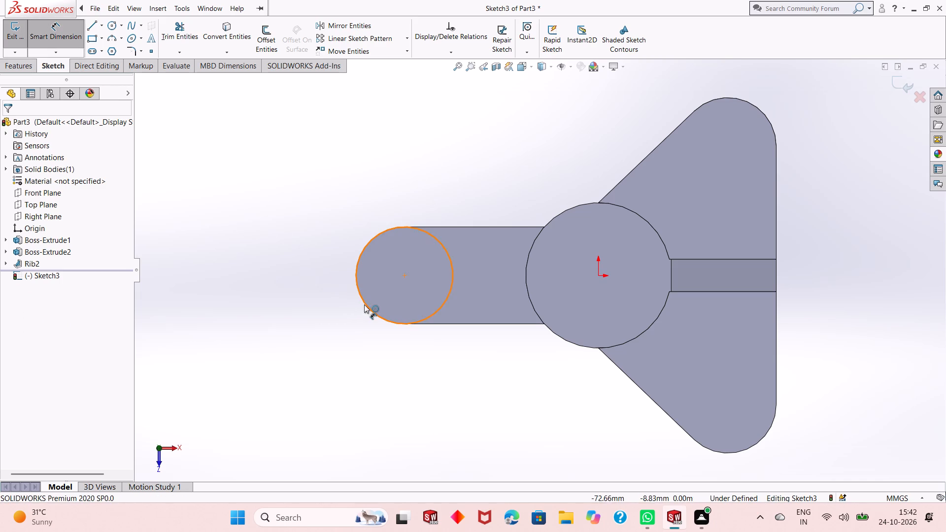
pyautogui.click(364, 305)
pyautogui.click(337, 320)
pyautogui.click(296, 304)
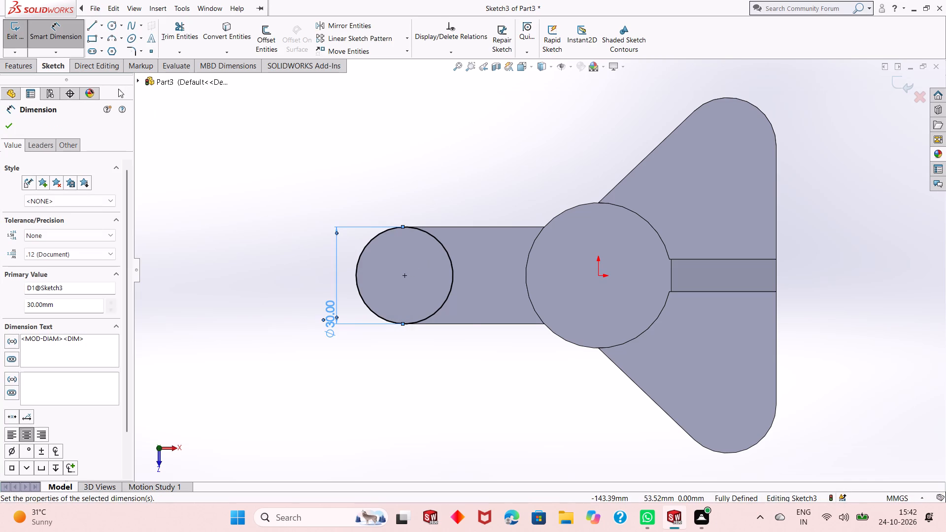
pyautogui.click(15, 126)
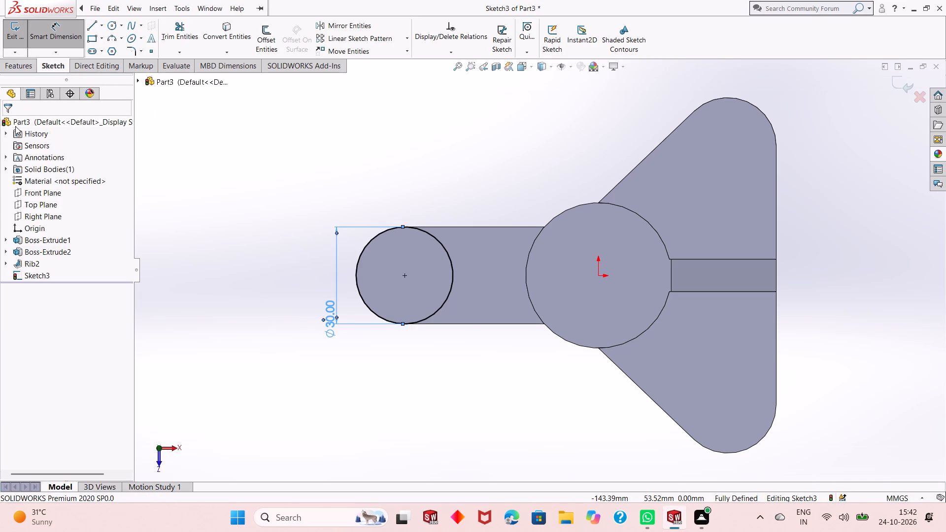
# Sketch a line chain closing off the circle: 18 mm along the arm's edge, straight across the arm, and back to the circle's opposite tangent point.
pyautogui.click(88, 33)
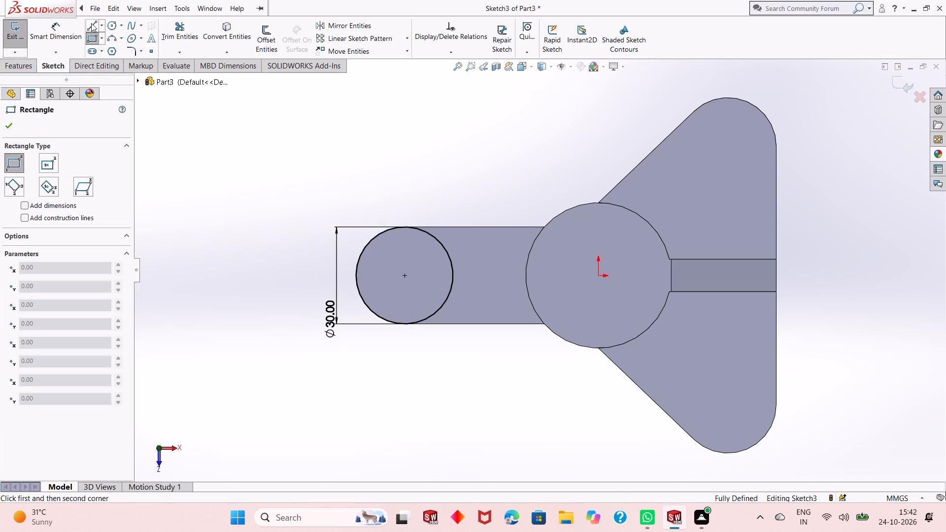
pyautogui.click(91, 25)
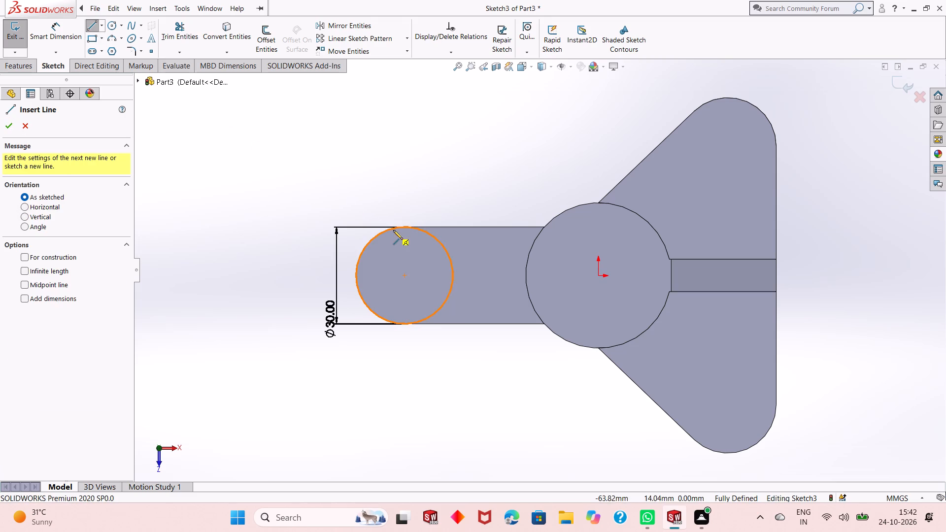
pyautogui.click(404, 227)
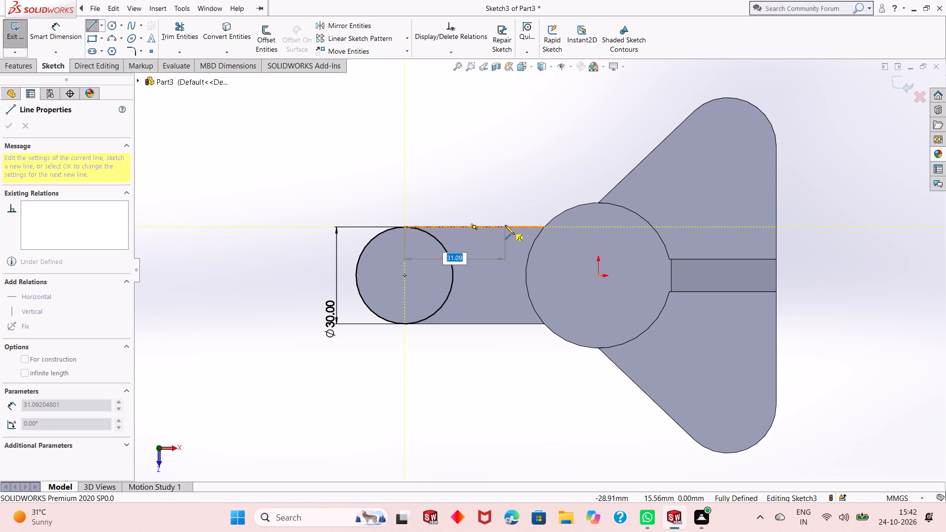
pyautogui.write('18')
pyautogui.press('Return')
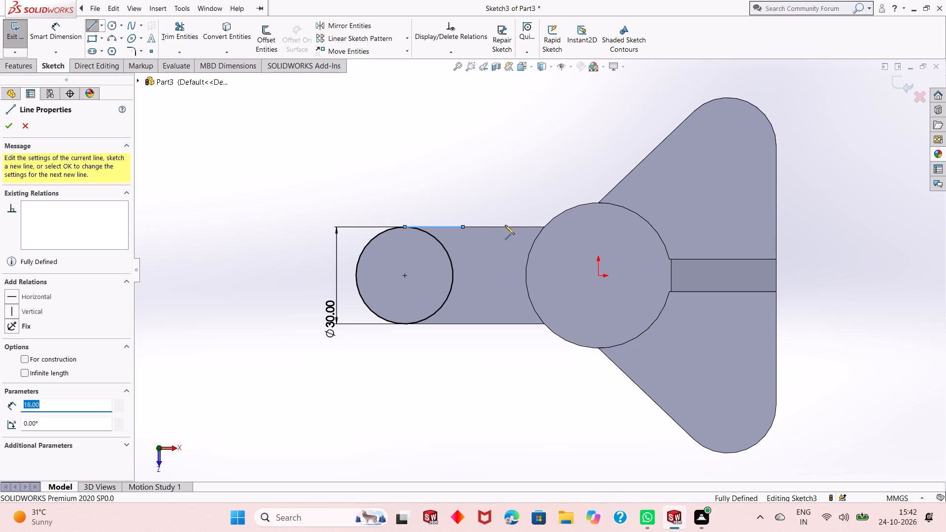
pyautogui.click(465, 325)
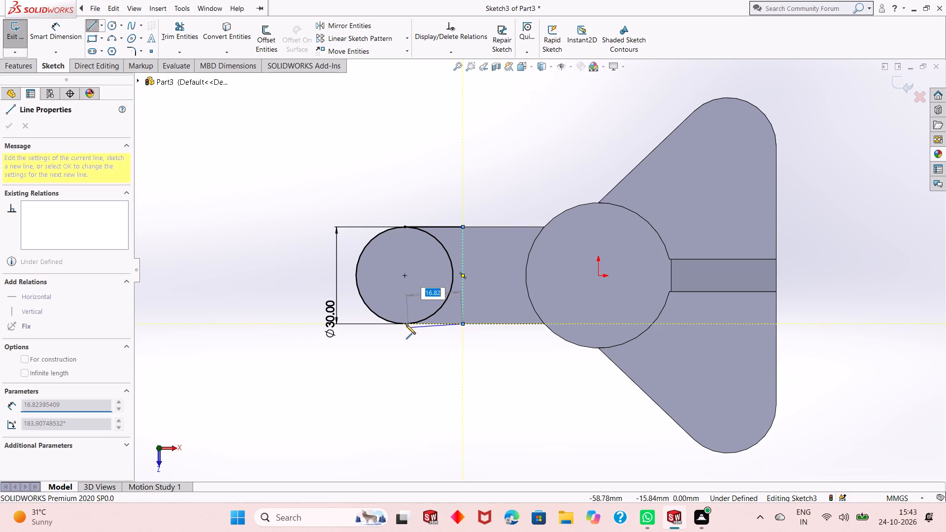
pyautogui.click(405, 324)
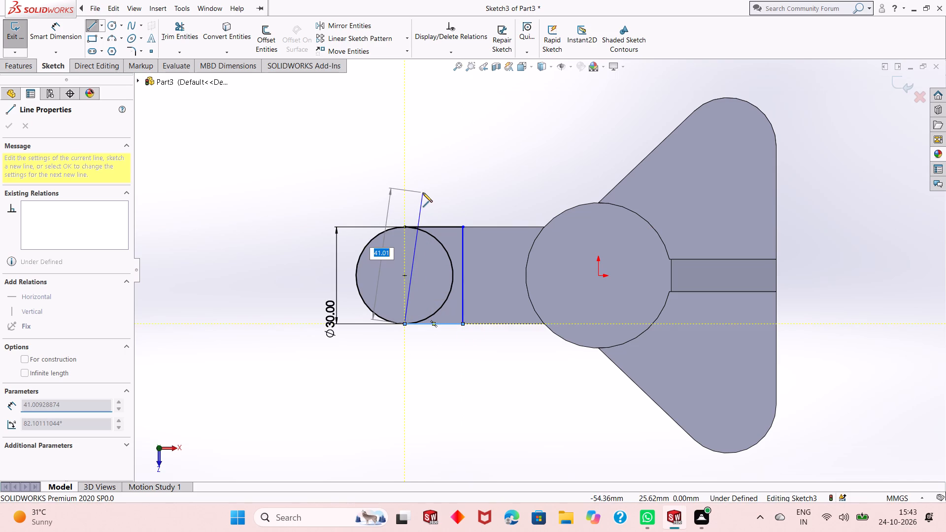
pyautogui.rightClick(436, 168)
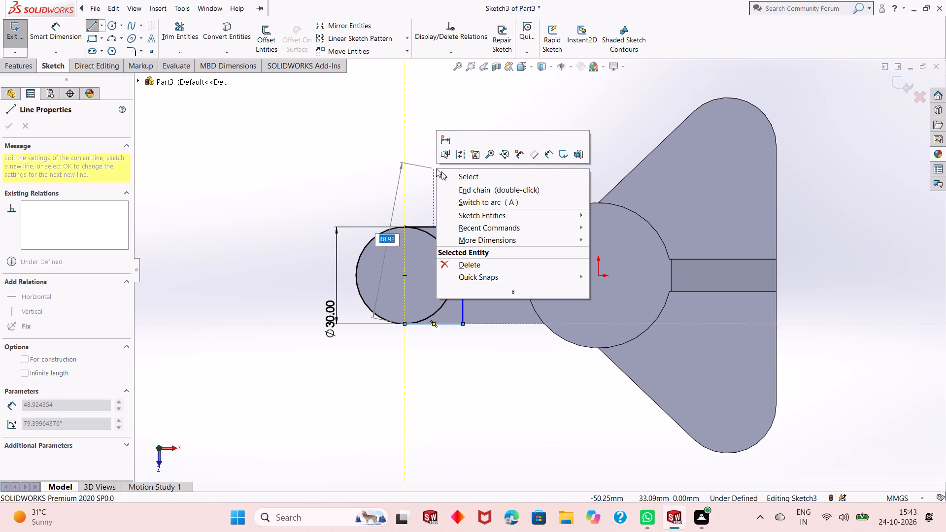
pyautogui.click(475, 177)
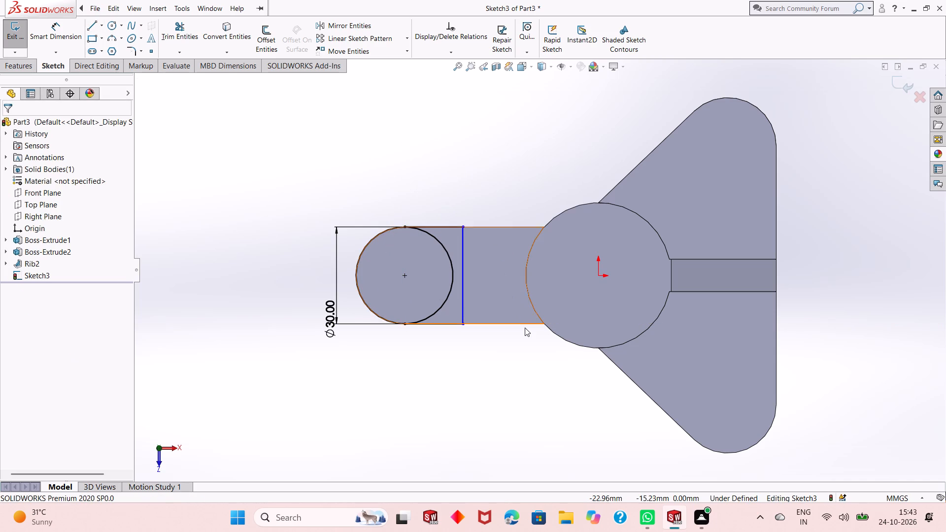
# Dimension the straight sketch line along the arm's front edge at 18 mm, placing the dimension outside the arm.
pyautogui.click(57, 33)
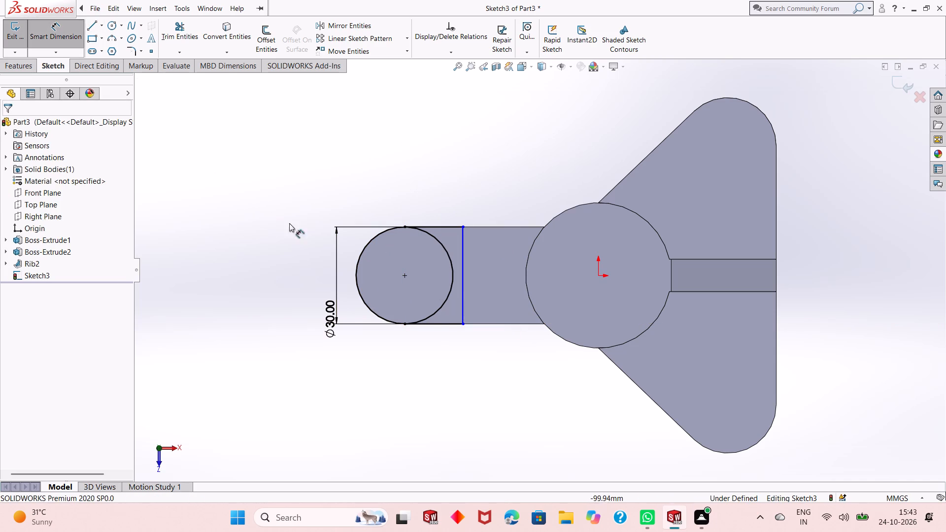
pyautogui.click(446, 324)
pyautogui.click(446, 347)
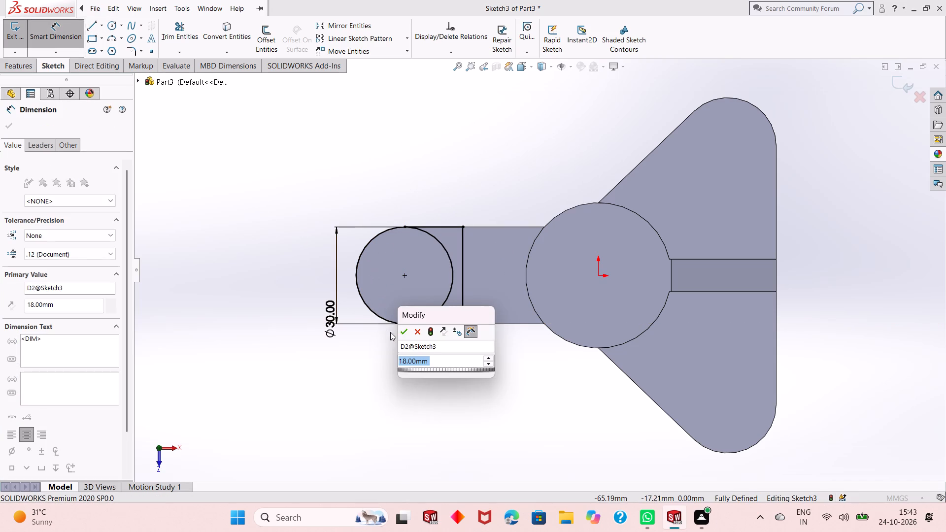
pyautogui.click(403, 329)
pyautogui.rightClick(353, 113)
pyautogui.click(374, 148)
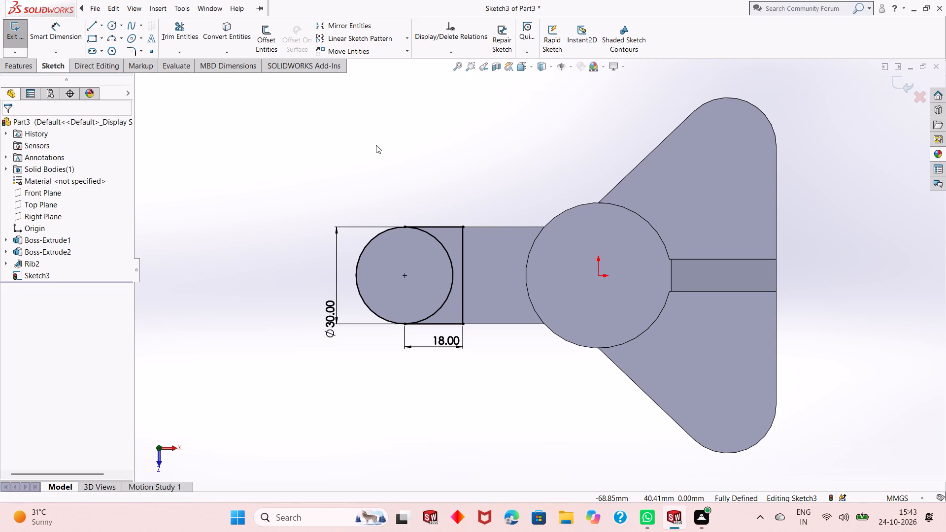
# Trim away the circle's inner half facing the cylinder, leaving a closed round-ended profile.
pyautogui.click(172, 33)
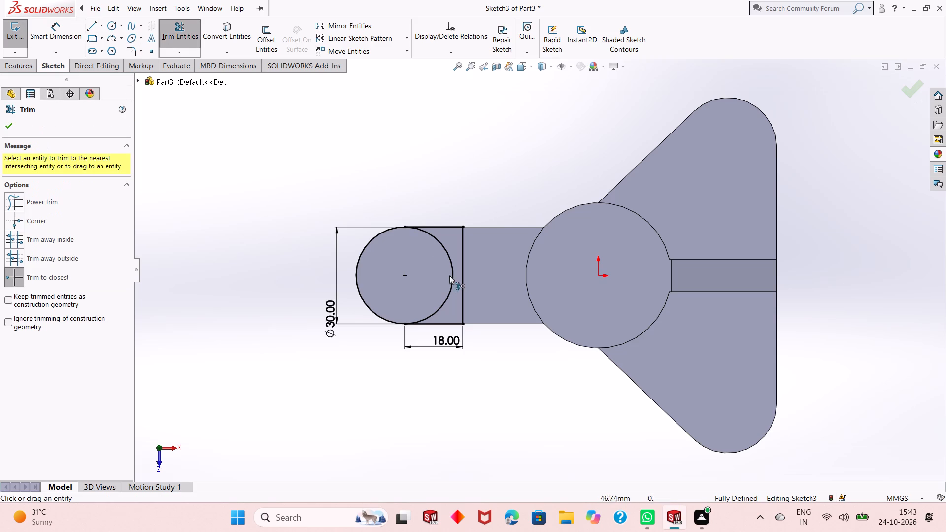
pyautogui.click(451, 282)
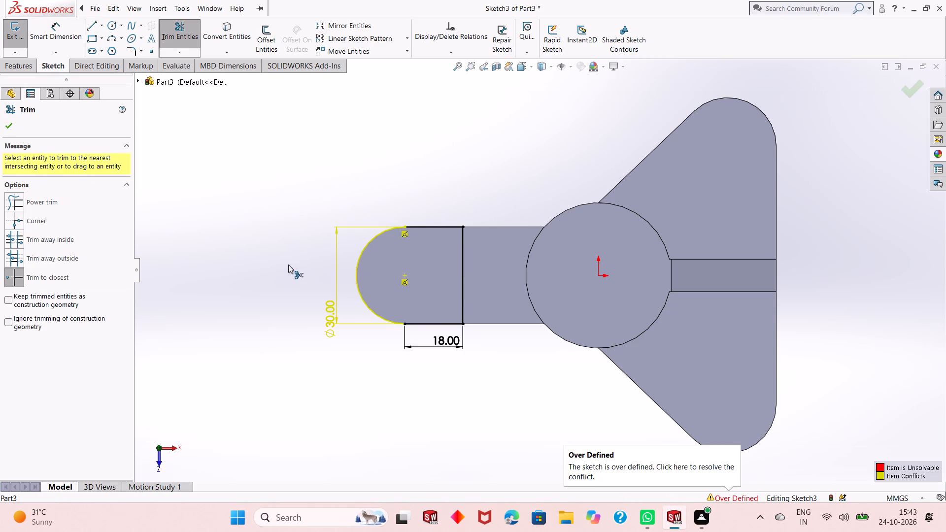
pyautogui.rightClick(322, 315)
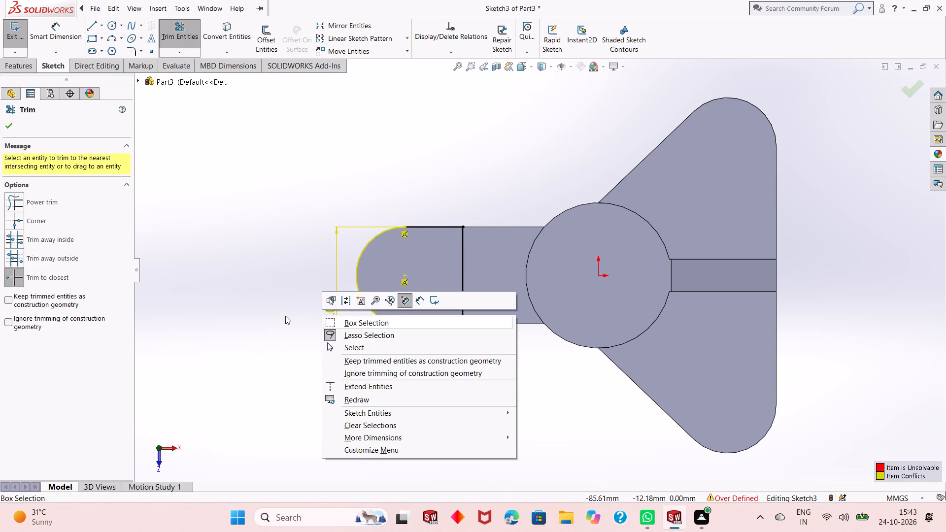
pyautogui.click(284, 316)
pyautogui.rightClick(267, 265)
pyautogui.click(294, 297)
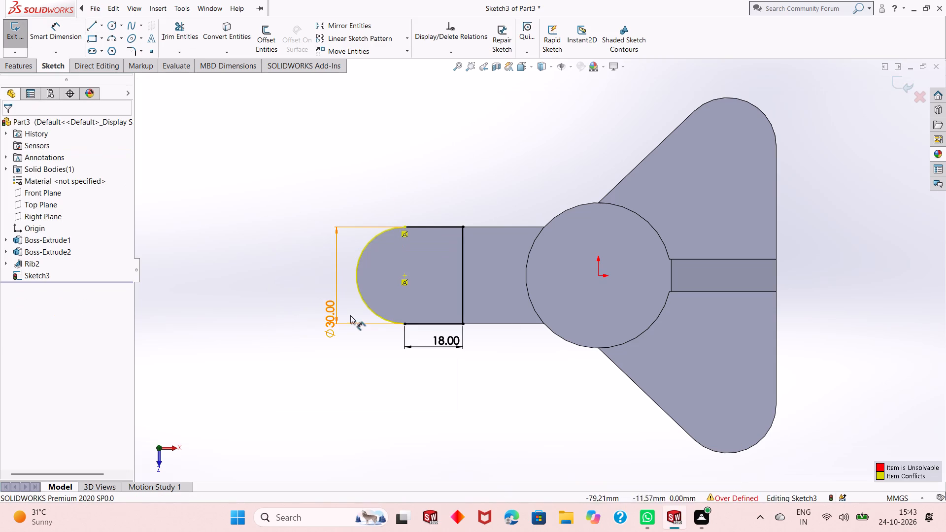
# Delete the diameter dimension of the arc at the arm's rounded end.
pyautogui.rightClick(335, 317)
pyautogui.click(391, 396)
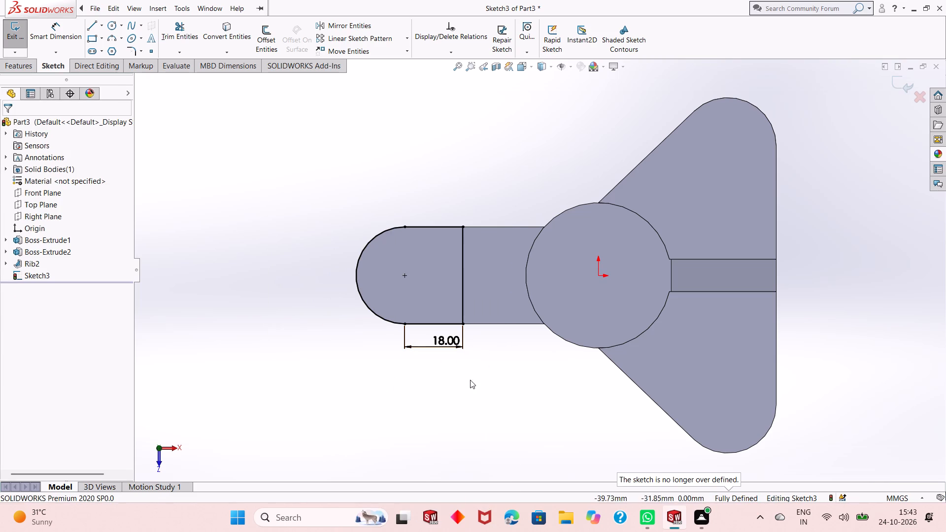
# Examine the round-ended profile on the arm's top face from several angles and distances.
pyautogui.moveTo(487, 357); pyautogui.dragTo(476, 234, button='middle')
pyautogui.scroll(-1, 472, 242)
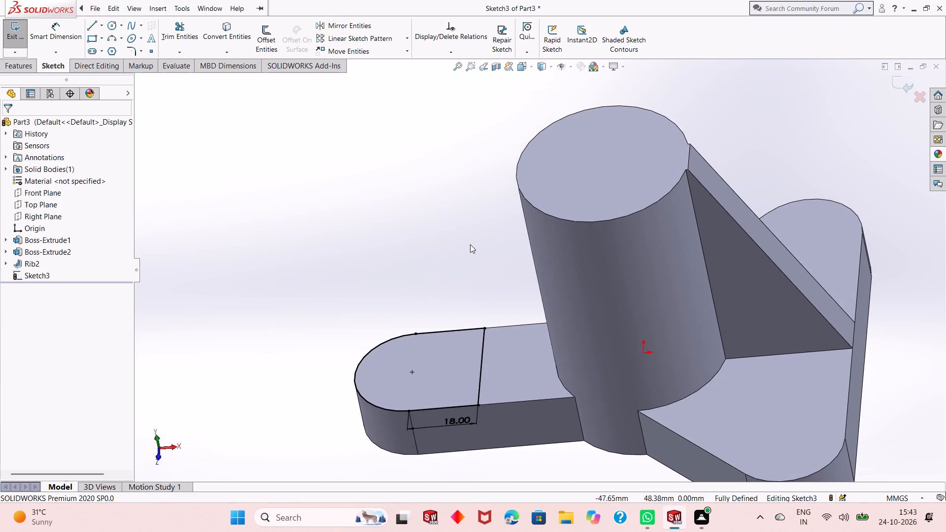
pyautogui.scroll(1, 504, 332)
pyautogui.moveTo(519, 366); pyautogui.dragTo(541, 304, button='middle')
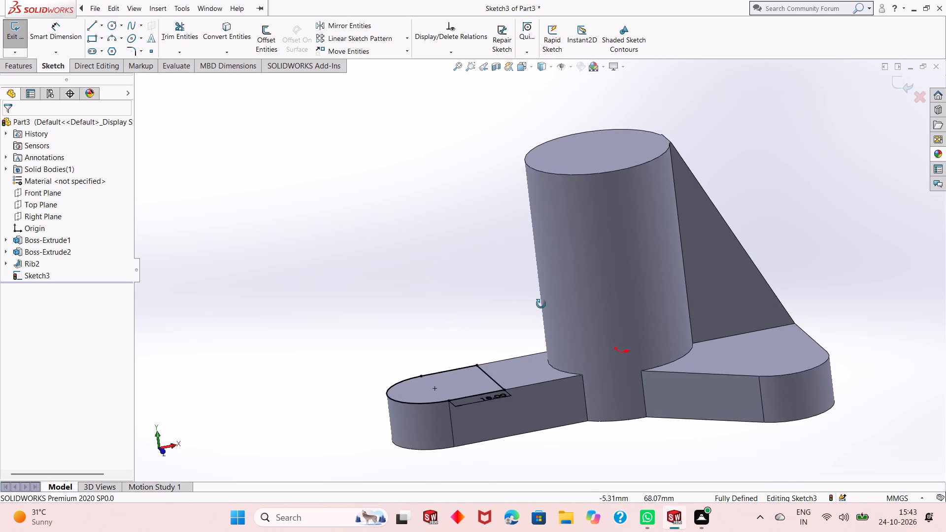
pyautogui.moveTo(541, 304); pyautogui.dragTo(541, 325, button='middle')
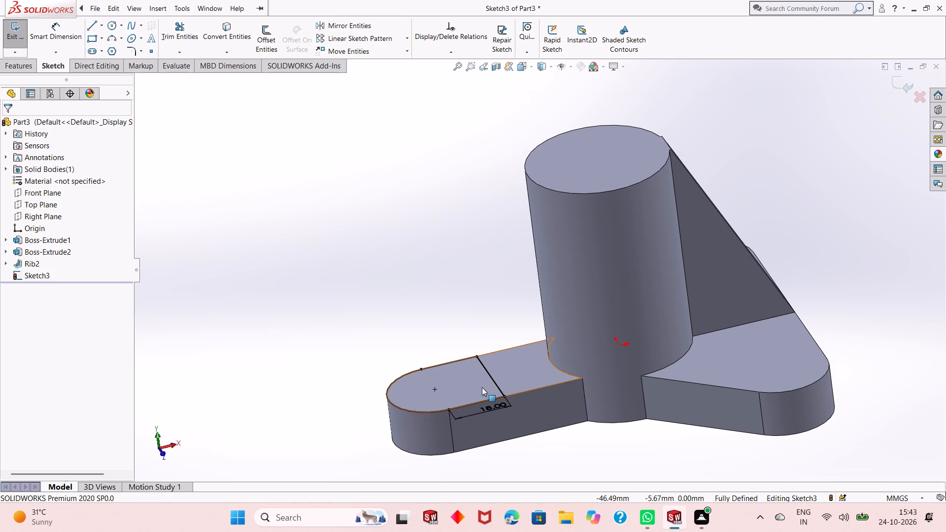
pyautogui.moveTo(482, 387); pyautogui.dragTo(475, 349, button='middle')
pyautogui.scroll(-2, 490, 393)
pyautogui.scroll(3, 474, 377)
pyautogui.moveTo(472, 359); pyautogui.dragTo(472, 370, button='middle')
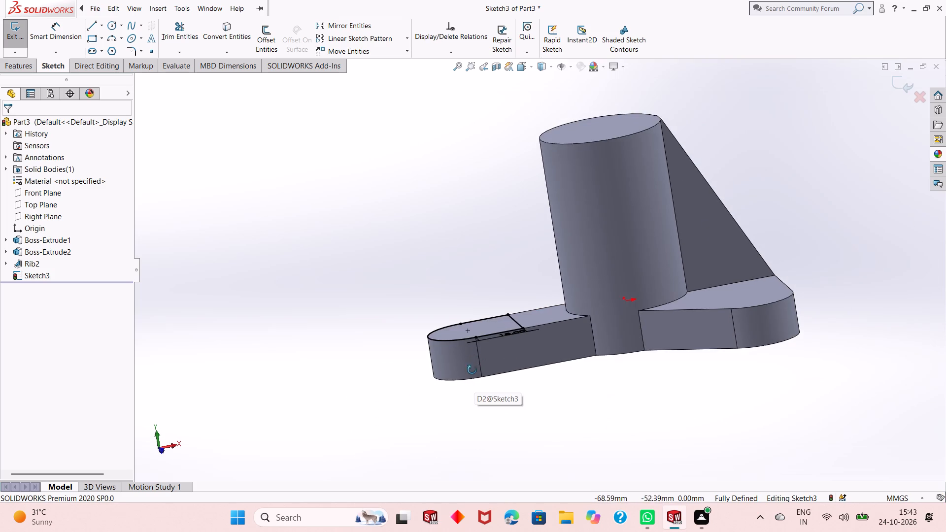
pyautogui.moveTo(472, 370); pyautogui.dragTo(473, 399, button='middle')
pyautogui.scroll(-3, 516, 275)
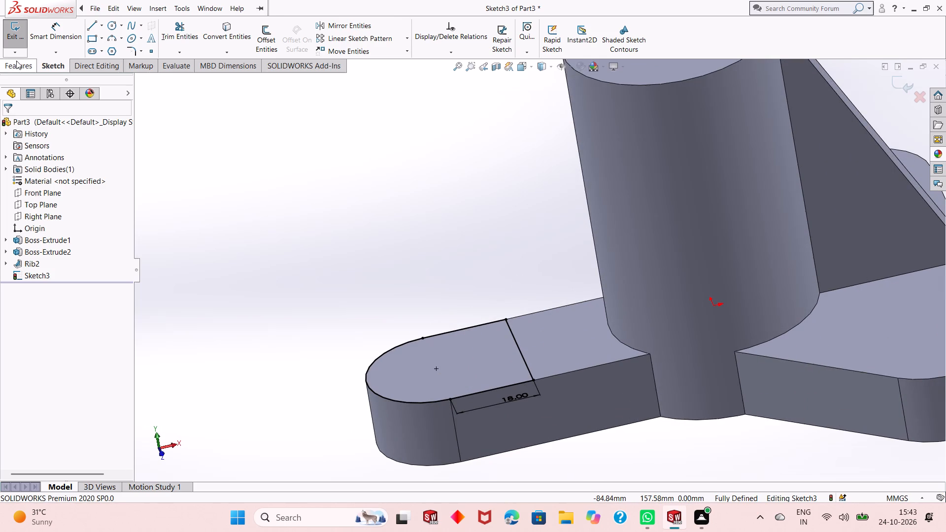
# Extrude the round-ended profile 20 mm upward from the arm as a blind boss merged with the body.
pyautogui.click(15, 61)
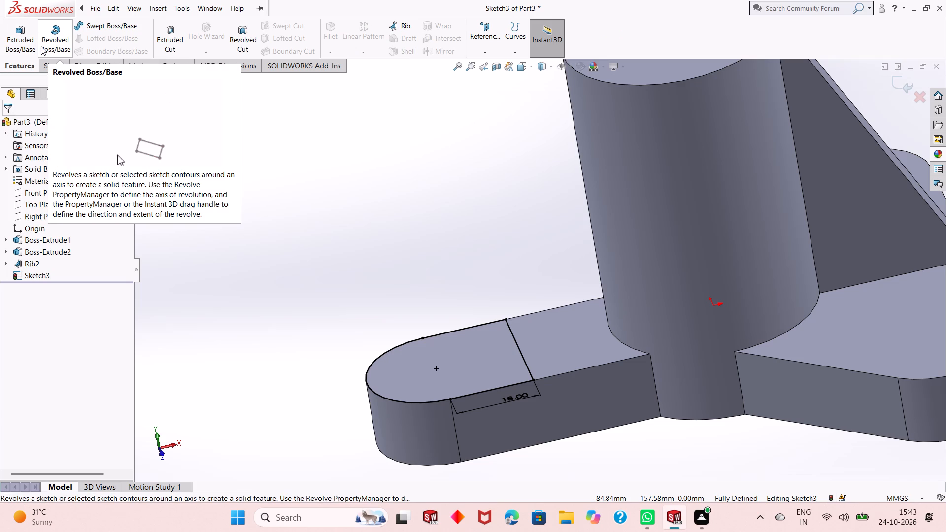
pyautogui.click(34, 40)
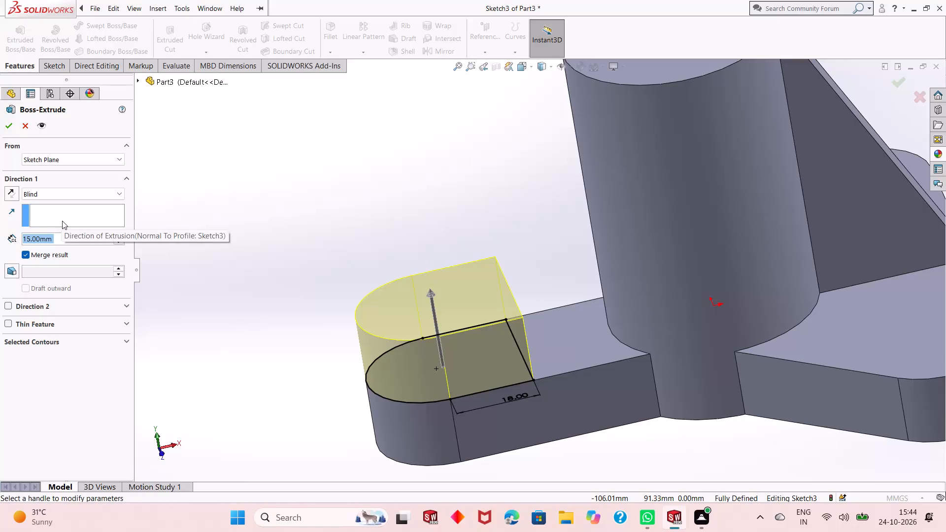
pyautogui.write('20')
pyautogui.press('Return')
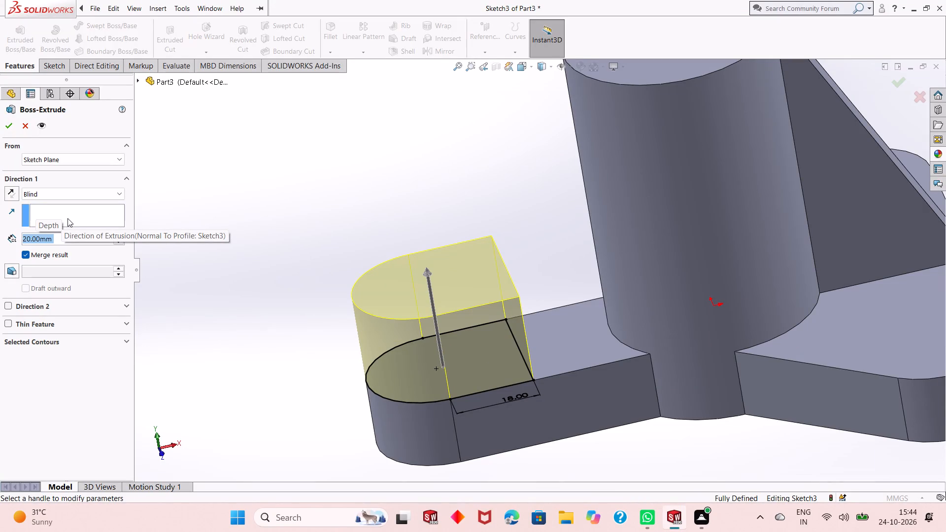
pyautogui.click(10, 131)
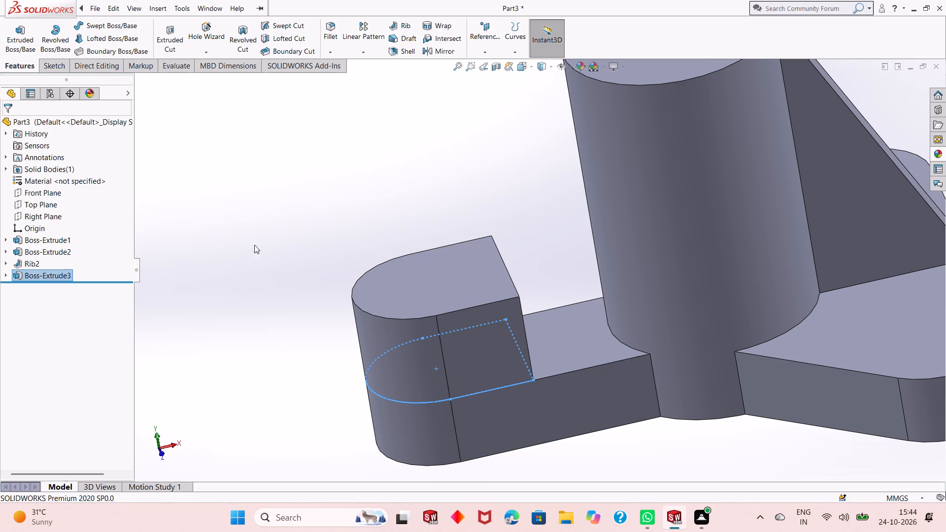
pyautogui.click(264, 233)
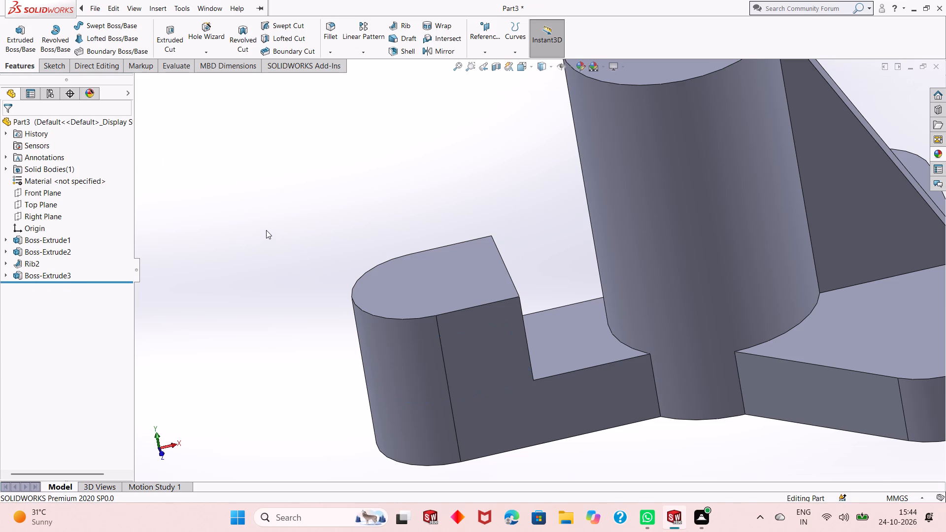
# Start a new sketch on the raised arm-end block's flat vertical face that faces the cylinder.
pyautogui.moveTo(546, 316); pyautogui.dragTo(609, 243, button='middle')
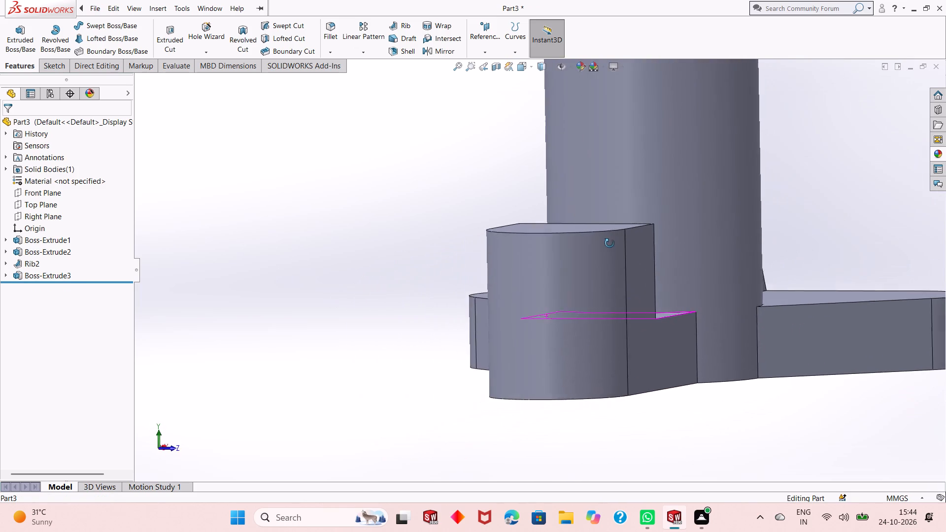
pyautogui.moveTo(609, 243); pyautogui.dragTo(504, 281, button='middle')
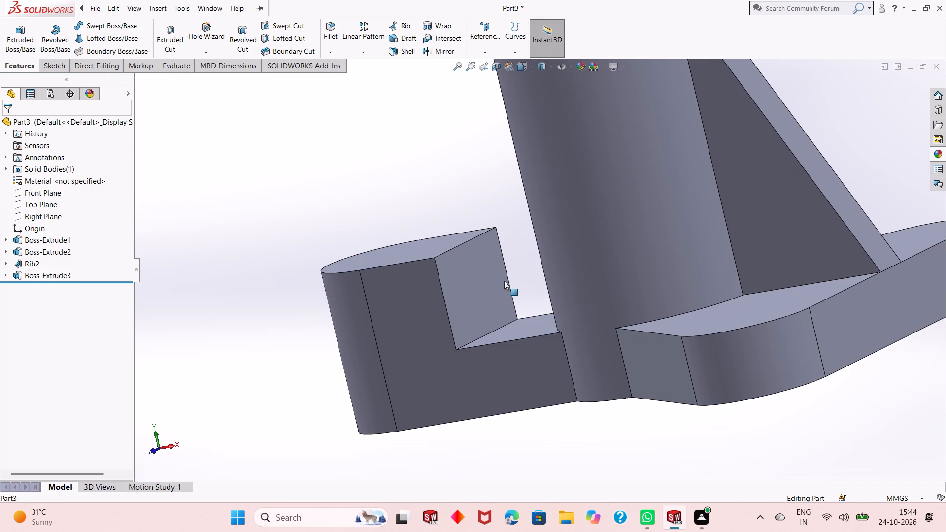
pyautogui.click(473, 270)
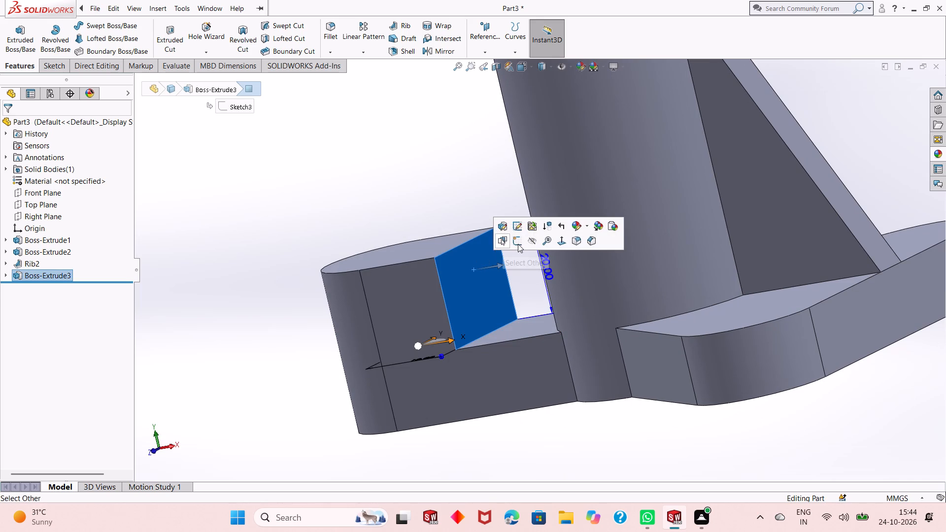
pyautogui.click(518, 244)
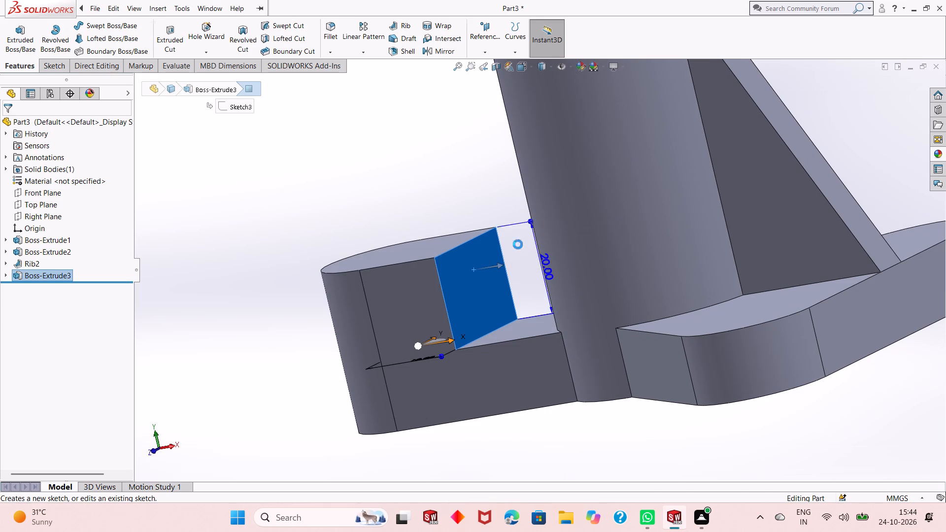
pyautogui.click(394, 197)
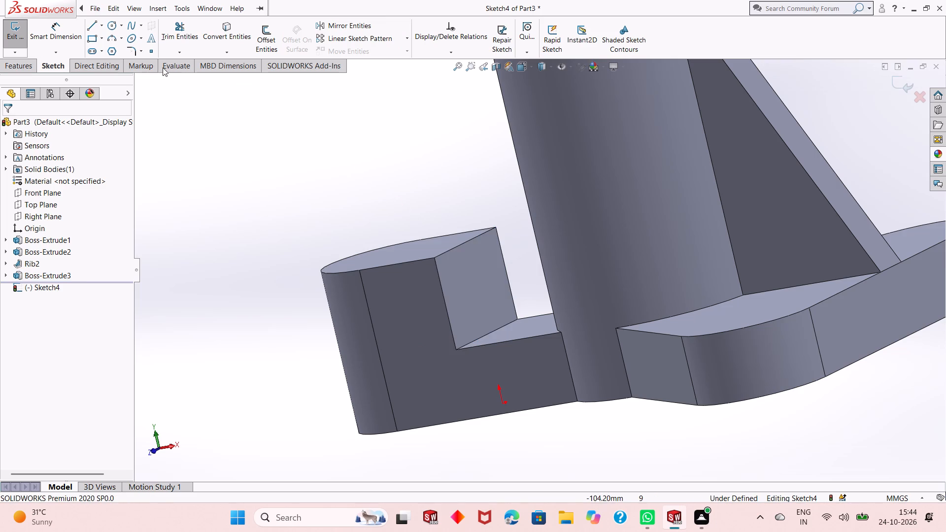
# Sketch a corner rectangle across the full width of the block's vertical face, between its top and bottom edges.
pyautogui.click(91, 40)
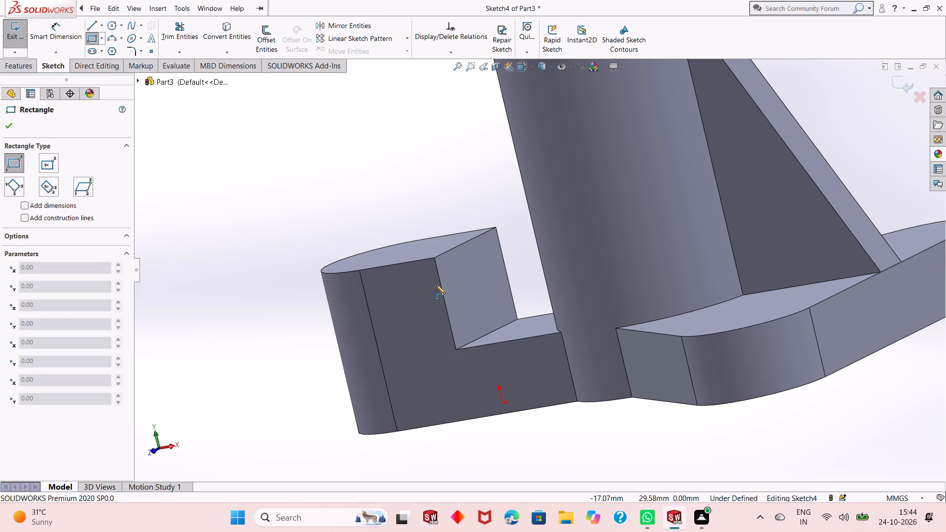
pyautogui.click(442, 290)
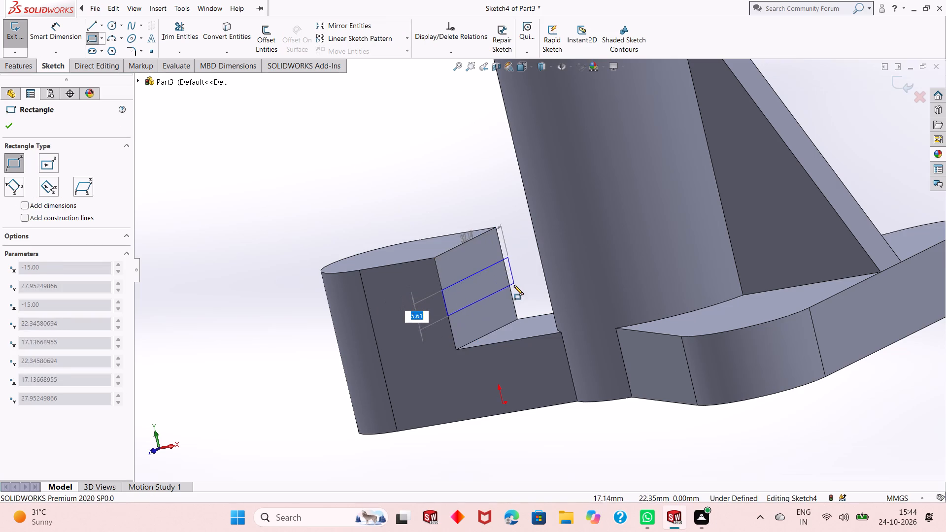
pyautogui.click(510, 289)
pyautogui.rightClick(235, 200)
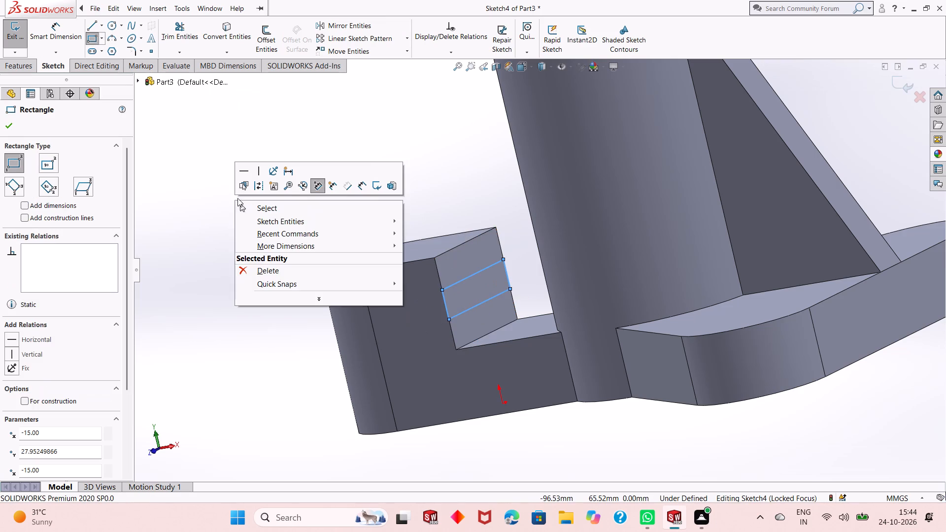
pyautogui.click(255, 206)
# Dimension the rectangle's height on the arm-end block's vertical face as 10 mm.
pyautogui.click(58, 33)
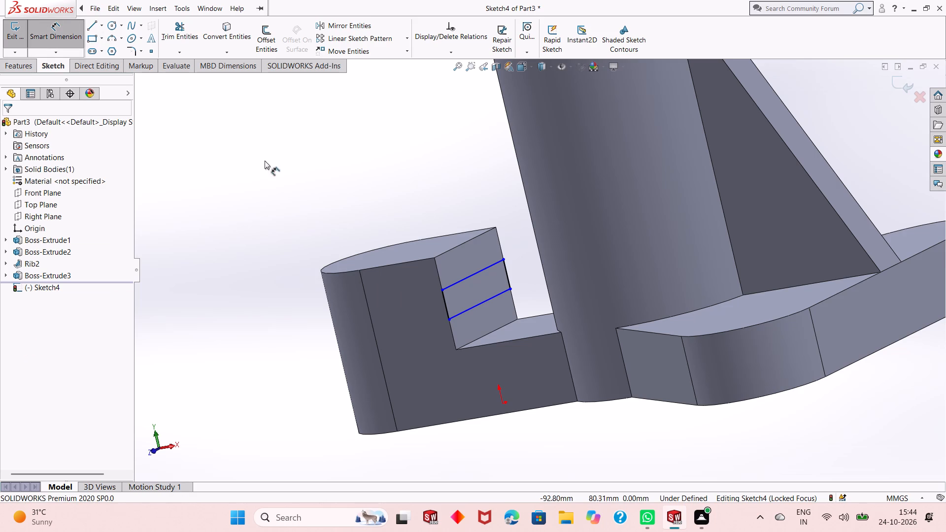
pyautogui.click(443, 299)
pyautogui.click(284, 350)
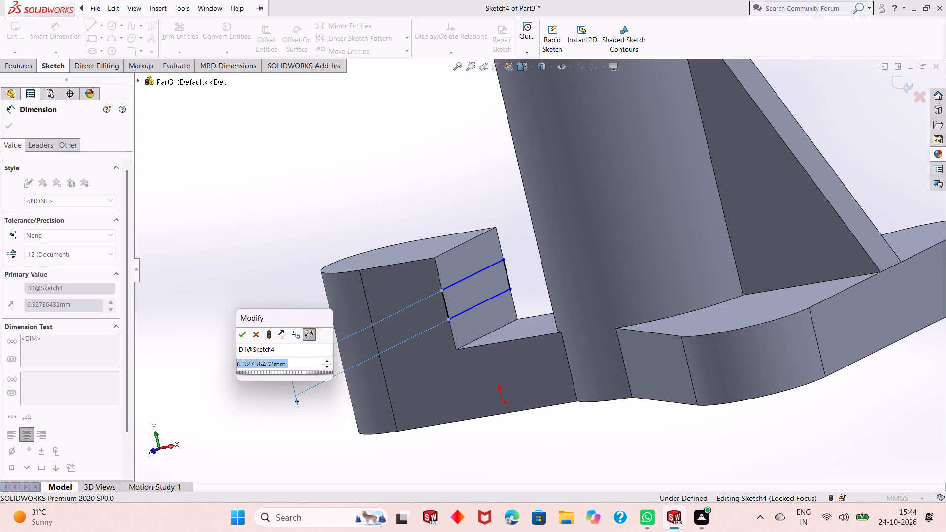
pyautogui.press('1')
pyautogui.press('0')
pyautogui.press('Return')
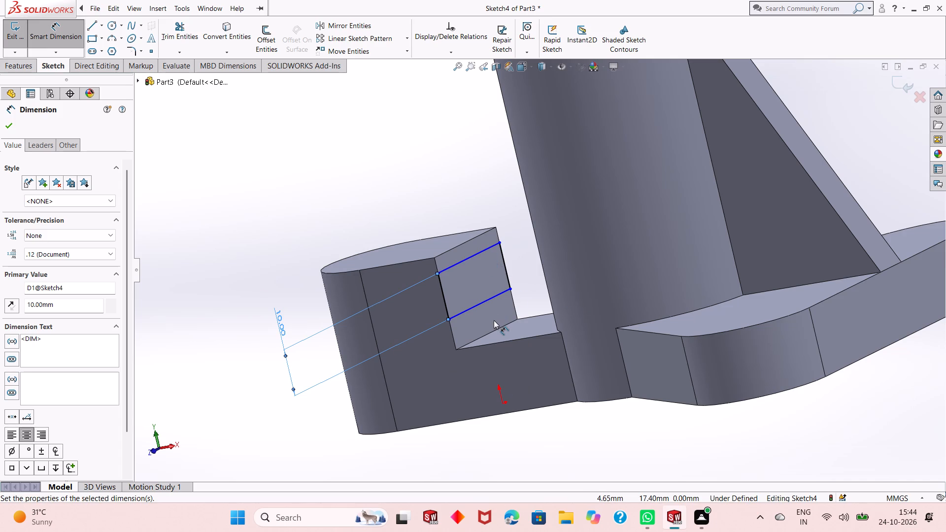
# Dimension the gap between the block's top edge and the rectangle's upper line as 10 mm.
pyautogui.click(465, 243)
pyautogui.click(469, 257)
pyautogui.click(205, 303)
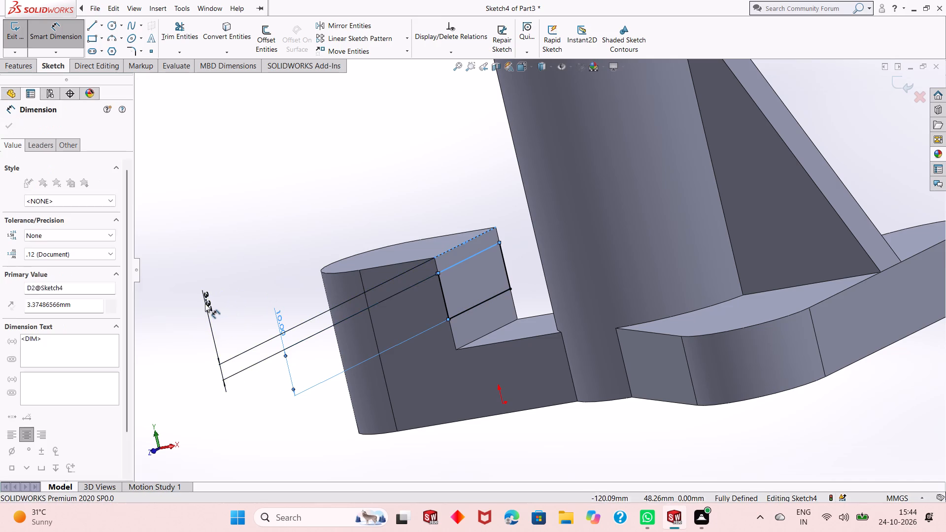
pyautogui.write('10')
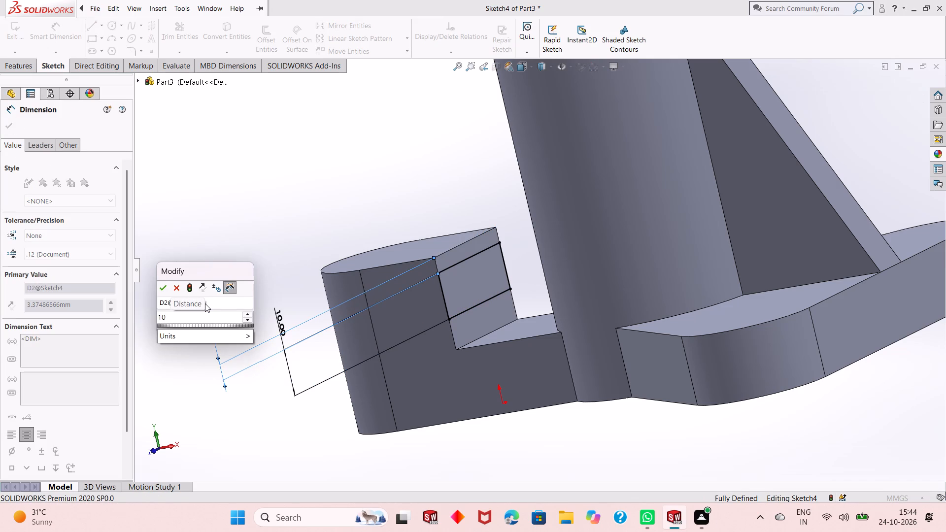
pyautogui.press('Return')
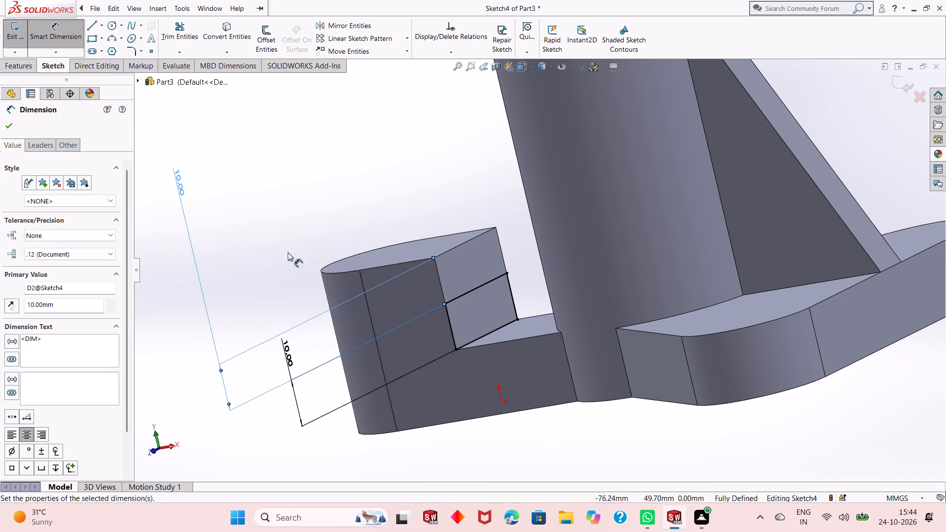
pyautogui.rightClick(270, 178)
pyautogui.click(321, 211)
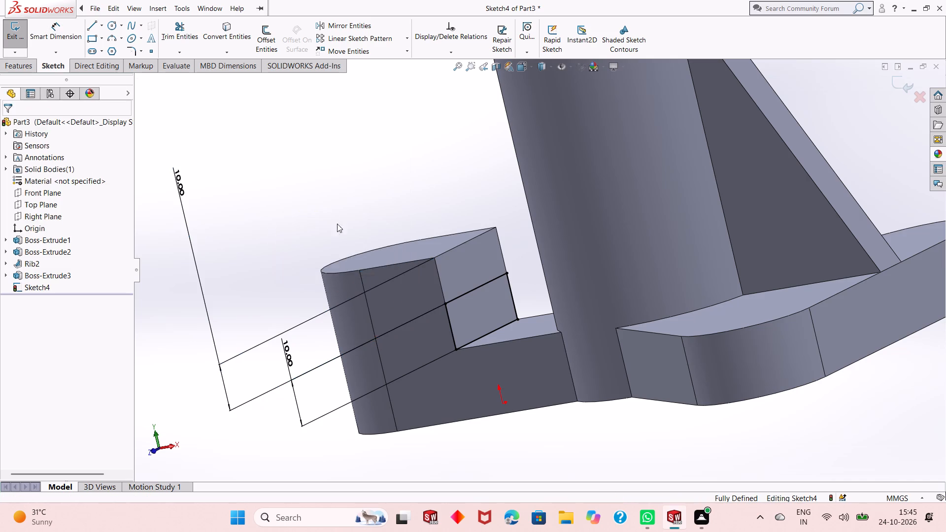
# Cut the rectangle through all of the arm-end block, starting from an 8 mm offset into the block, away from the cylinder.
pyautogui.moveTo(425, 303); pyautogui.dragTo(442, 322, button='middle')
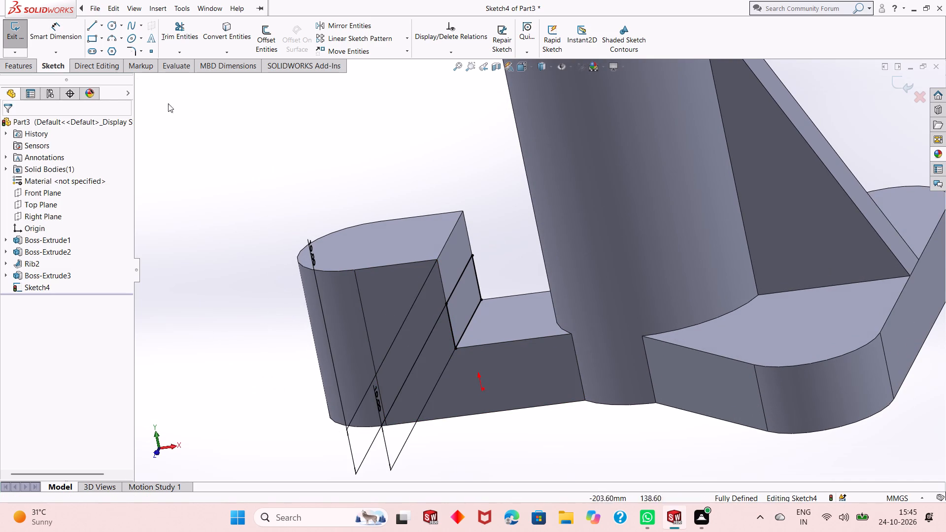
pyautogui.click(26, 62)
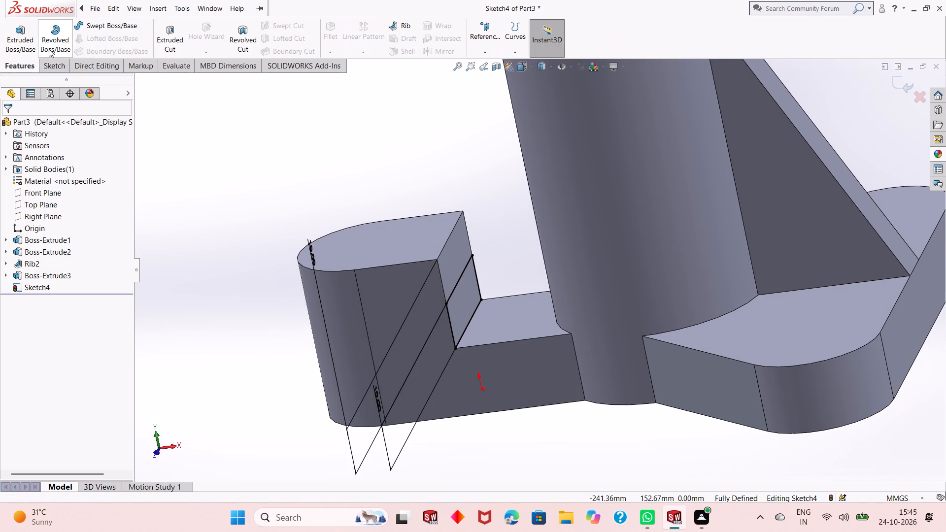
pyautogui.click(167, 40)
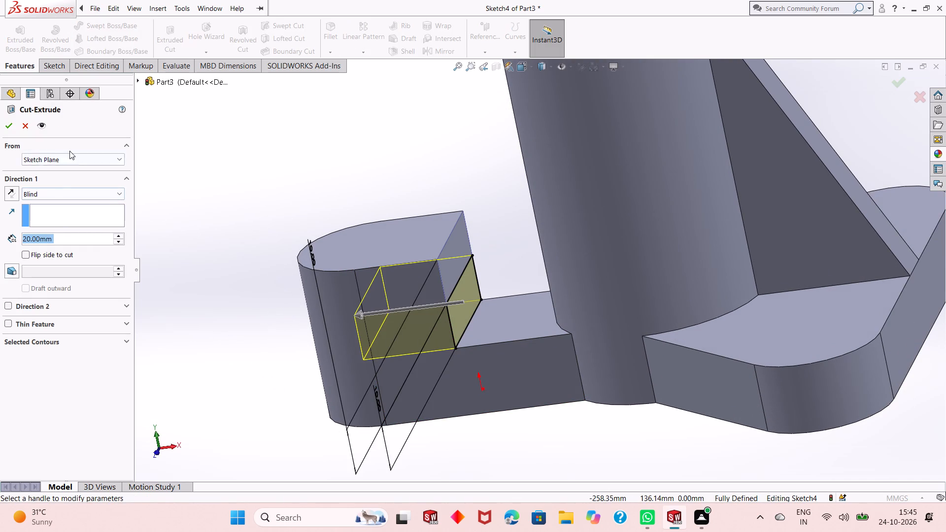
pyautogui.click(74, 162)
pyautogui.click(72, 195)
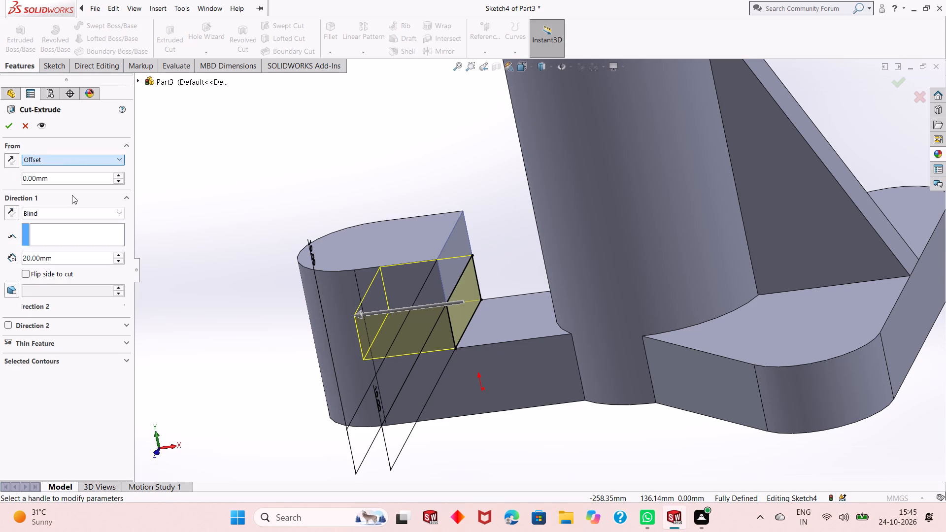
pyautogui.doubleClick(54, 181)
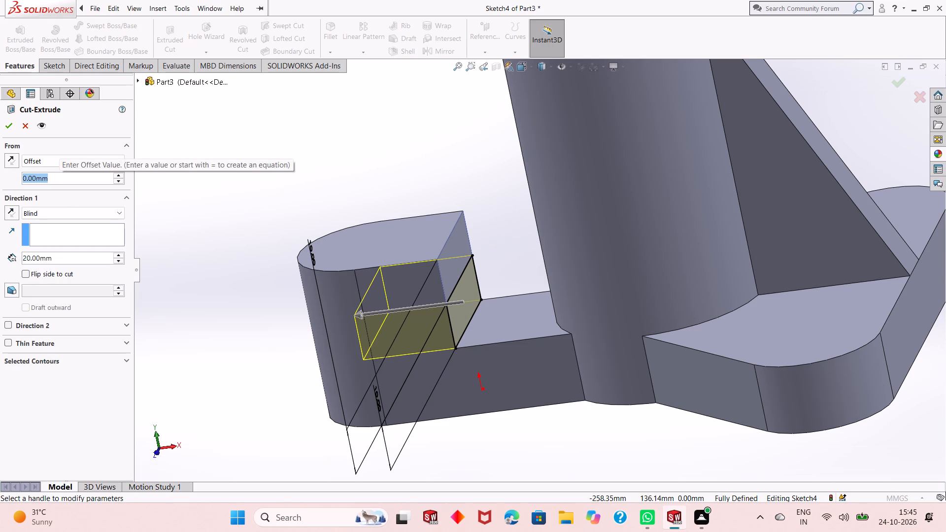
pyautogui.press('8')
pyautogui.press('Return')
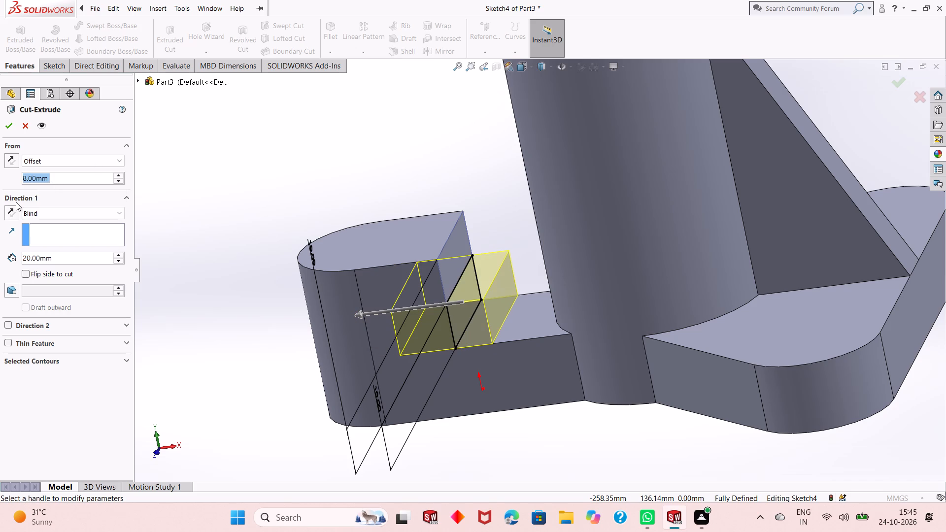
pyautogui.click(13, 160)
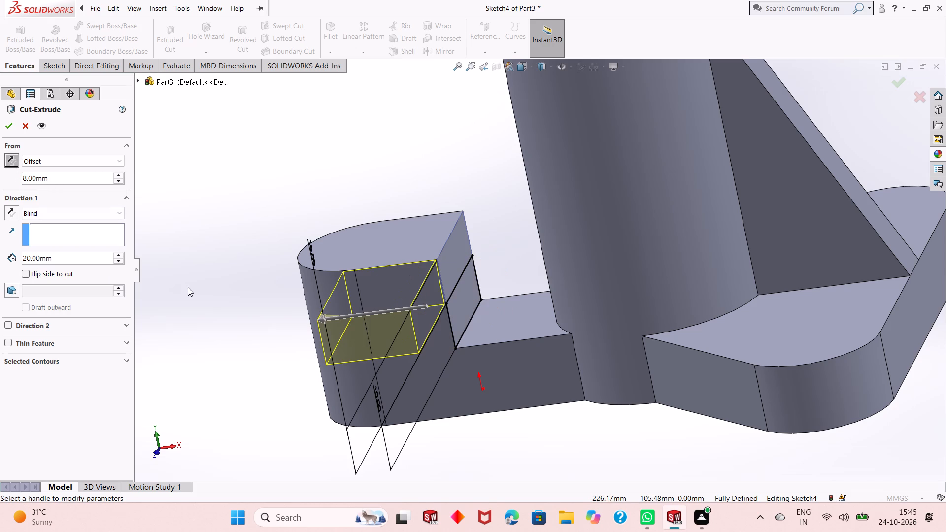
pyautogui.moveTo(259, 301); pyautogui.dragTo(274, 279, button='middle')
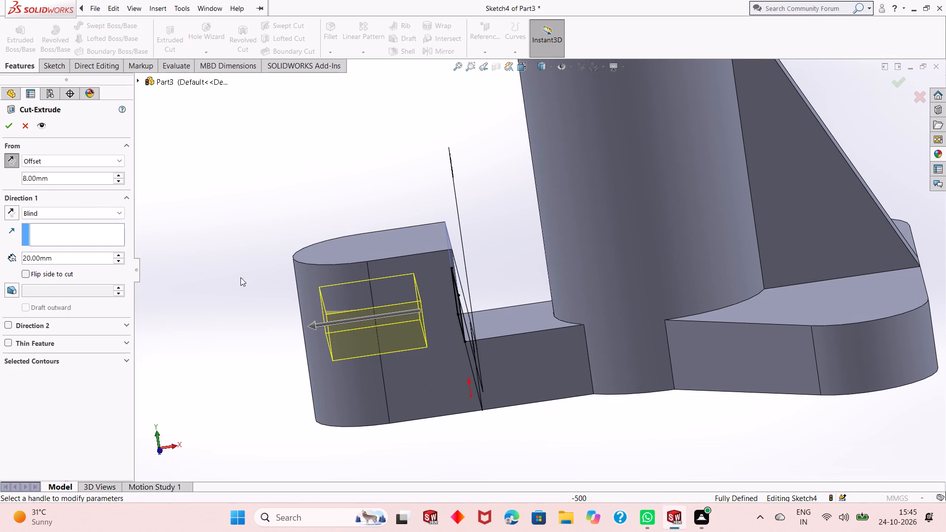
pyautogui.click(88, 256)
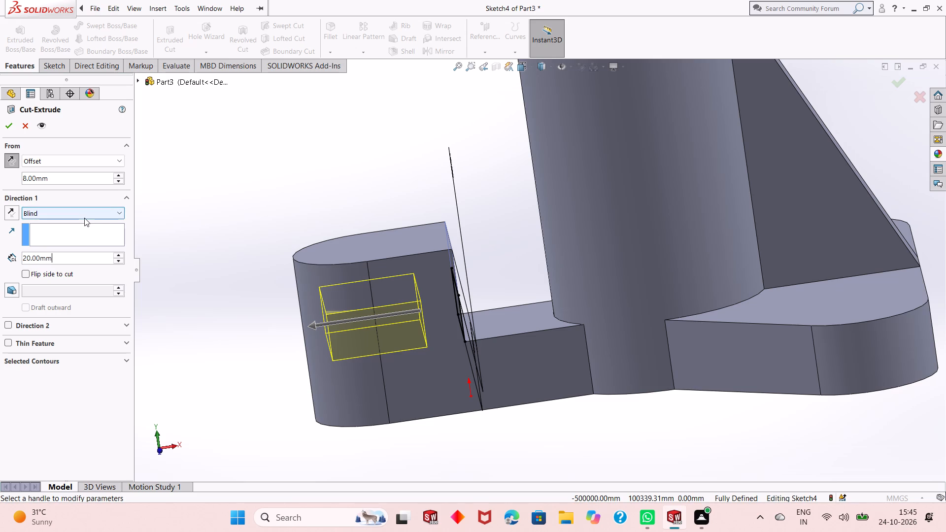
pyautogui.click(84, 218)
pyautogui.click(83, 232)
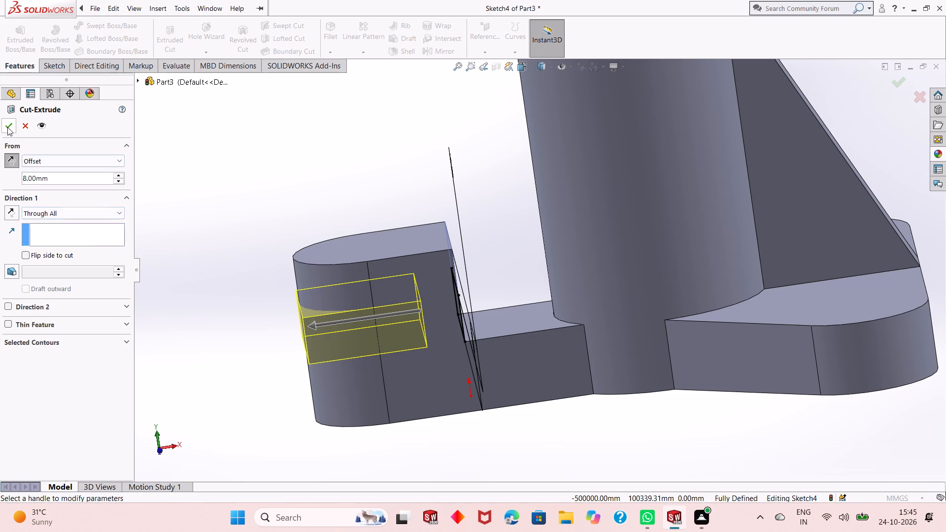
pyautogui.click(6, 126)
pyautogui.click(215, 311)
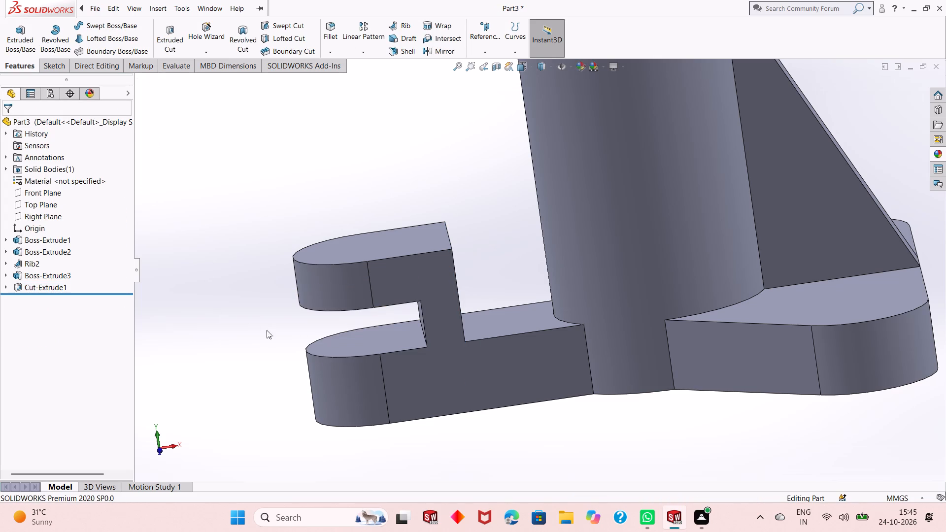
# On the Front Plane, sketch a sloped line about 49 mm long from the cylinder's top edge to the arm-end block's upper inner corner.
pyautogui.moveTo(386, 347); pyautogui.dragTo(399, 332, button='middle')
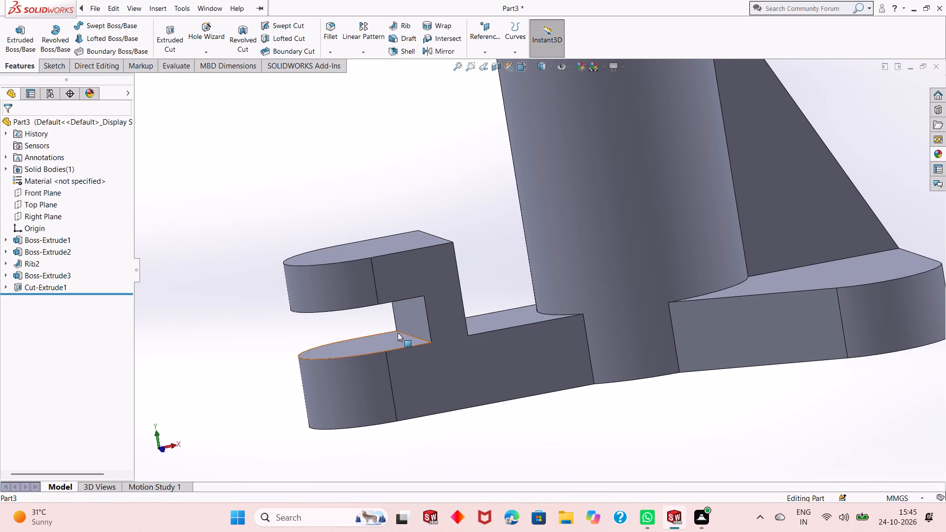
pyautogui.scroll(3, 395, 330)
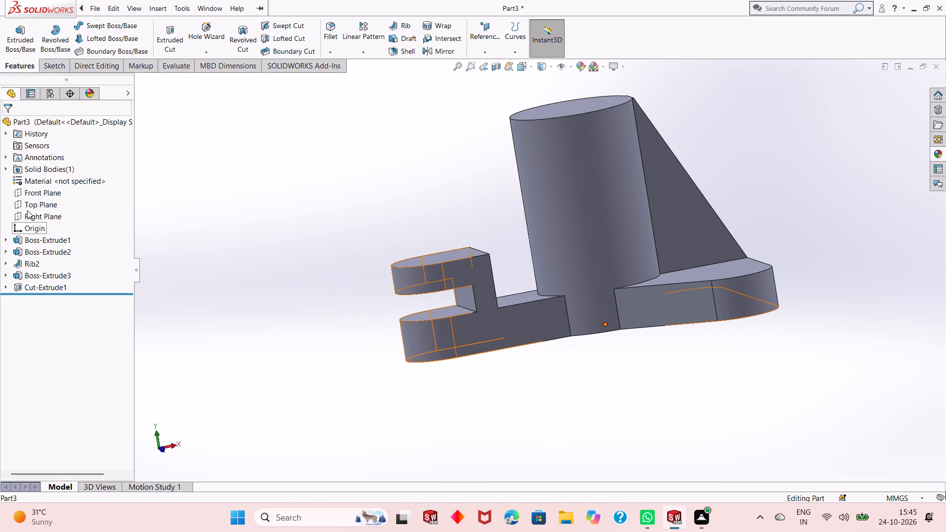
pyautogui.click(38, 192)
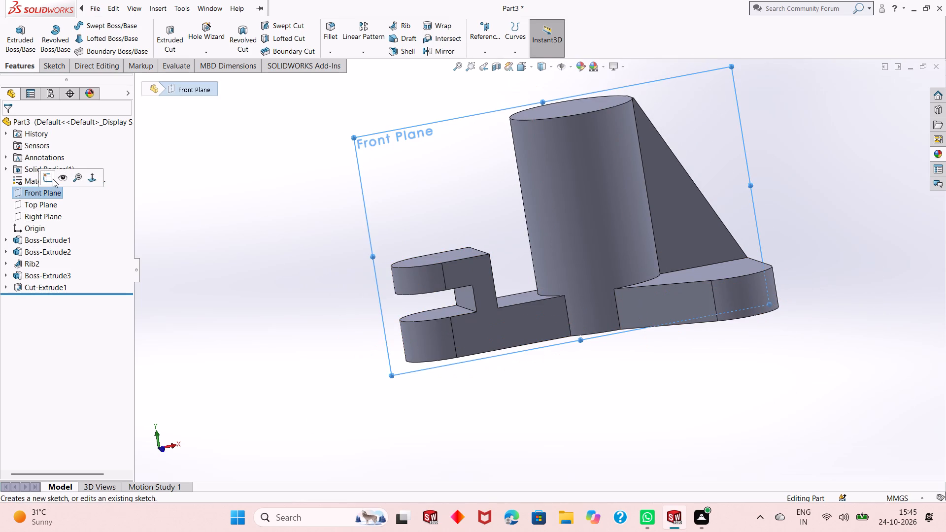
pyautogui.click(53, 179)
pyautogui.click(372, 166)
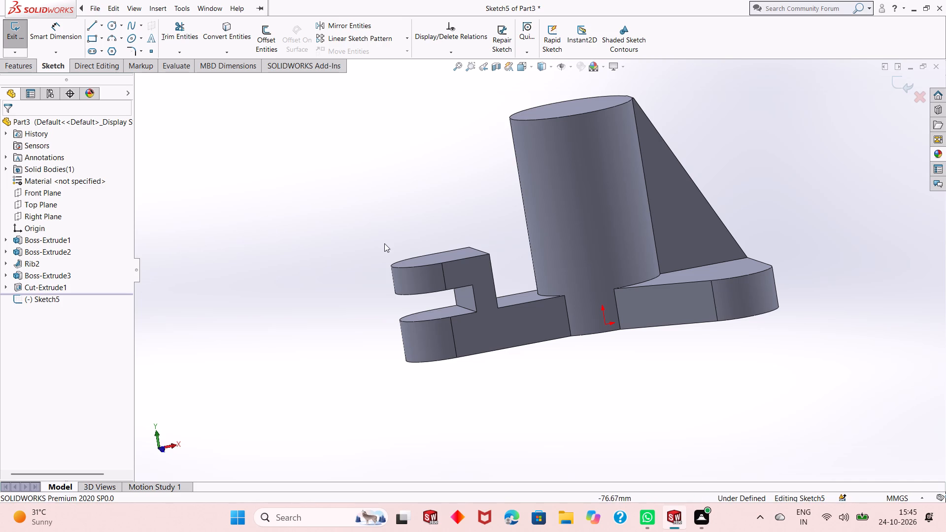
pyautogui.hotkey('ctrl', '8')
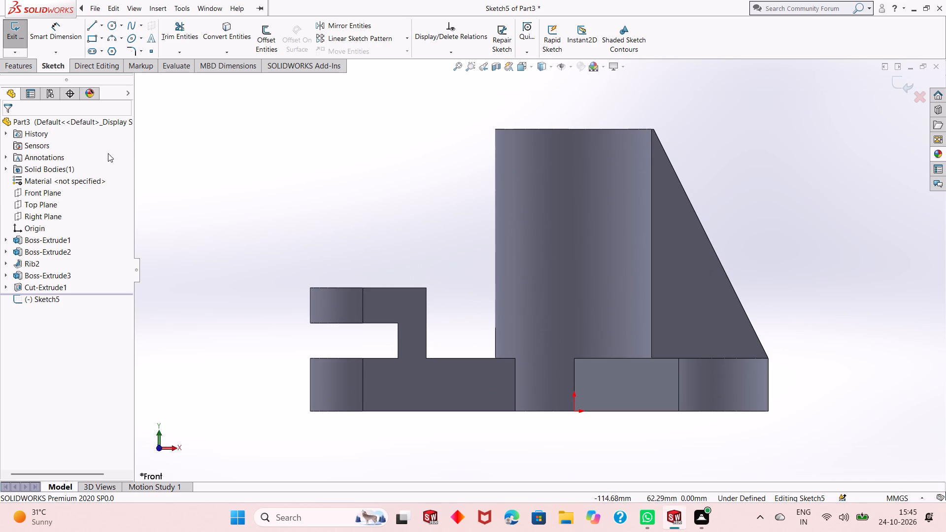
pyautogui.click(93, 24)
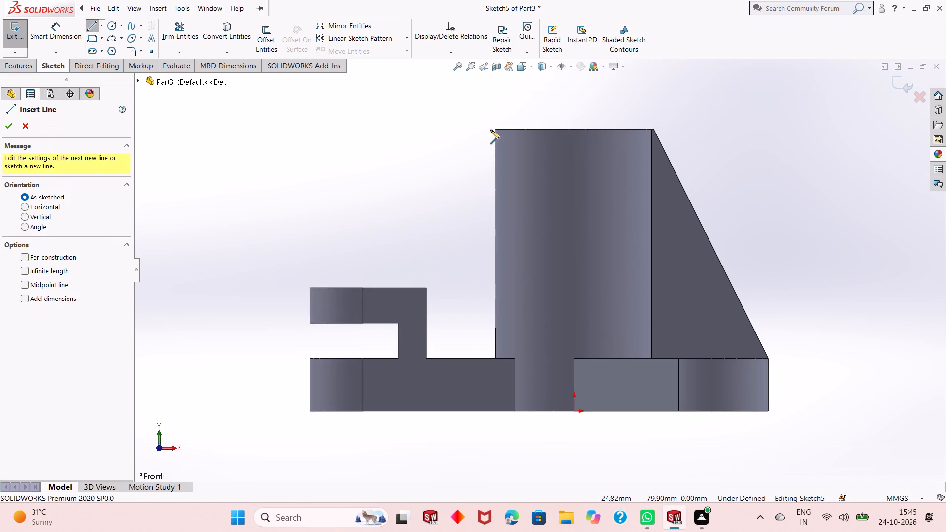
pyautogui.click(494, 129)
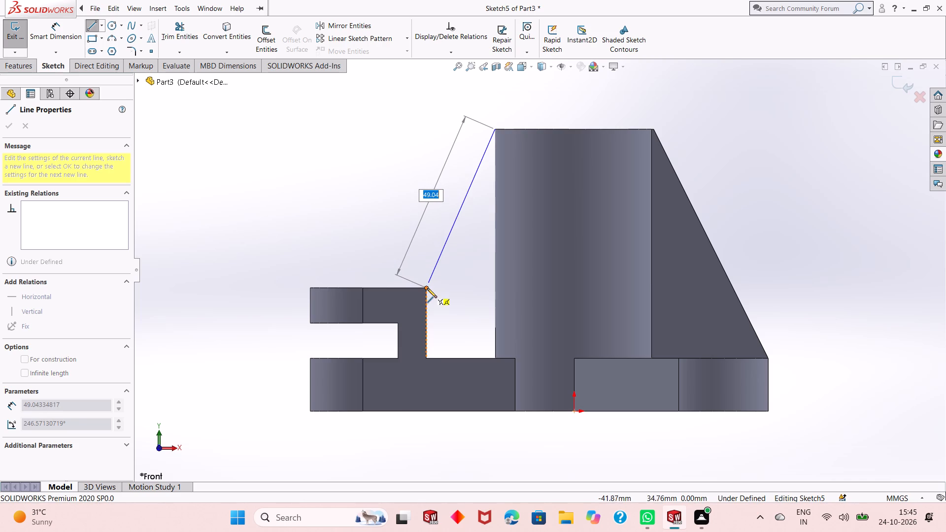
pyautogui.click(427, 288)
pyautogui.rightClick(319, 206)
pyautogui.click(329, 216)
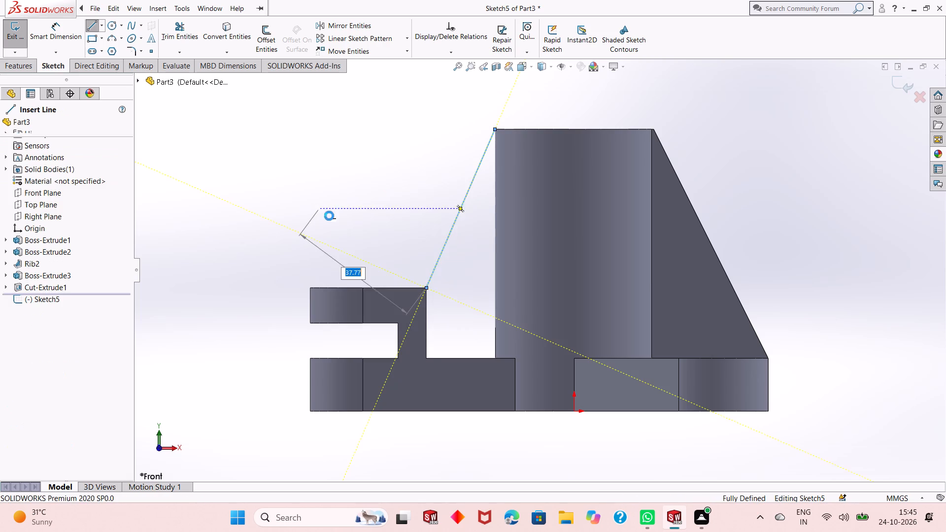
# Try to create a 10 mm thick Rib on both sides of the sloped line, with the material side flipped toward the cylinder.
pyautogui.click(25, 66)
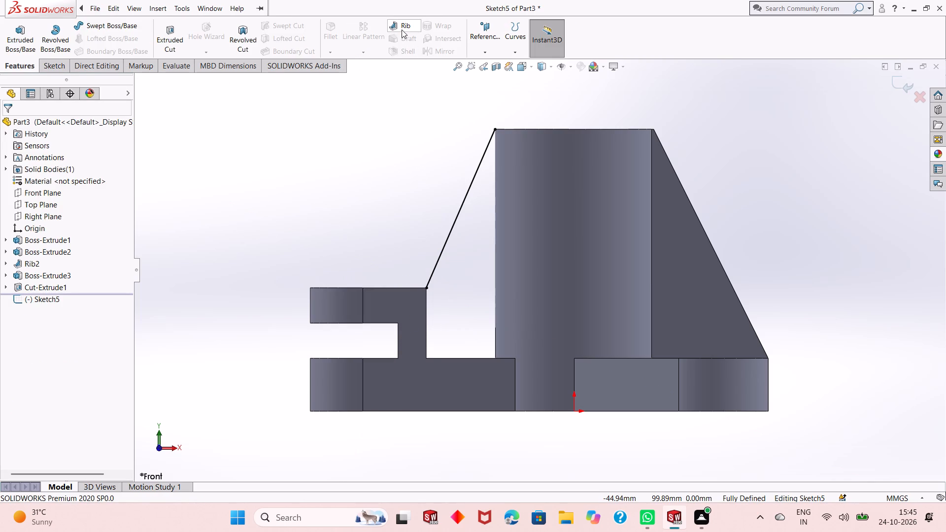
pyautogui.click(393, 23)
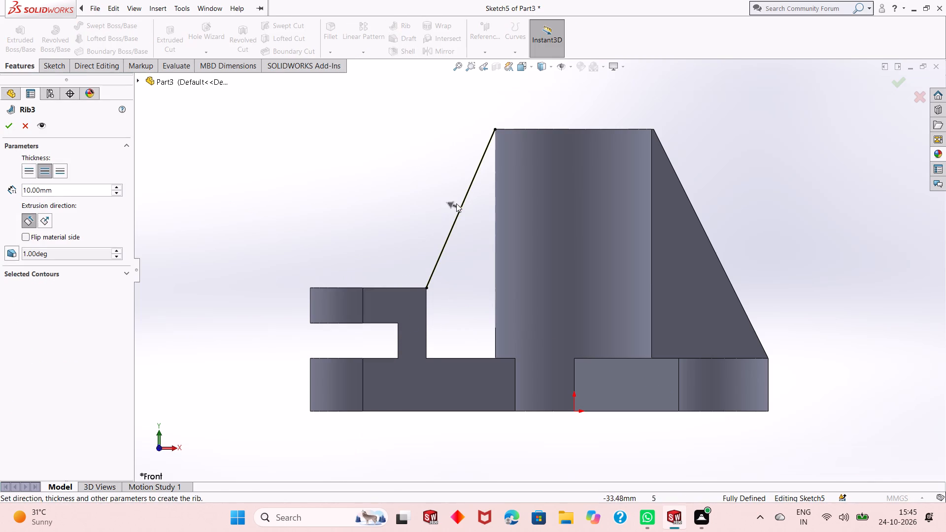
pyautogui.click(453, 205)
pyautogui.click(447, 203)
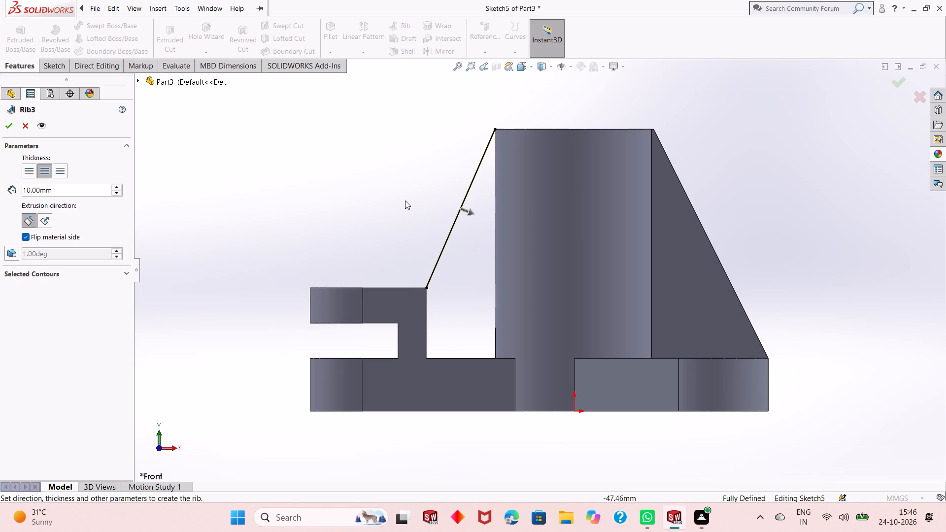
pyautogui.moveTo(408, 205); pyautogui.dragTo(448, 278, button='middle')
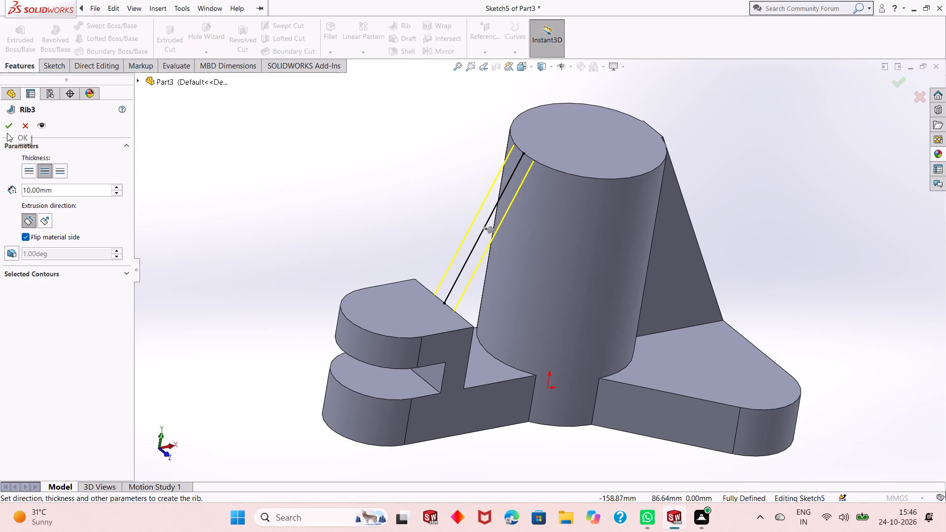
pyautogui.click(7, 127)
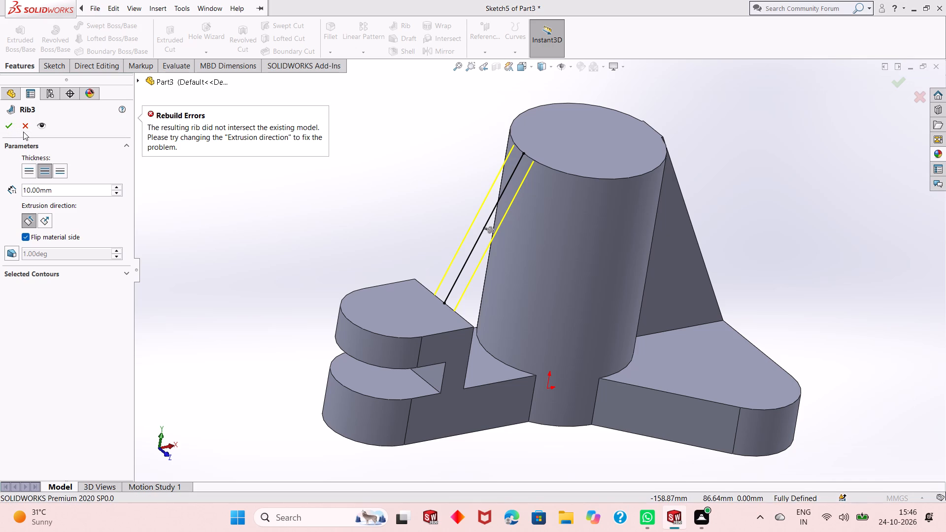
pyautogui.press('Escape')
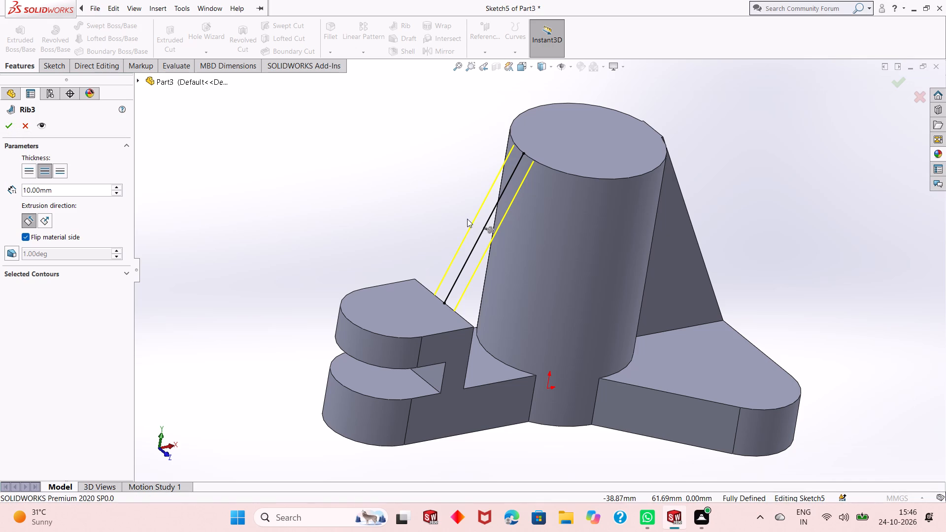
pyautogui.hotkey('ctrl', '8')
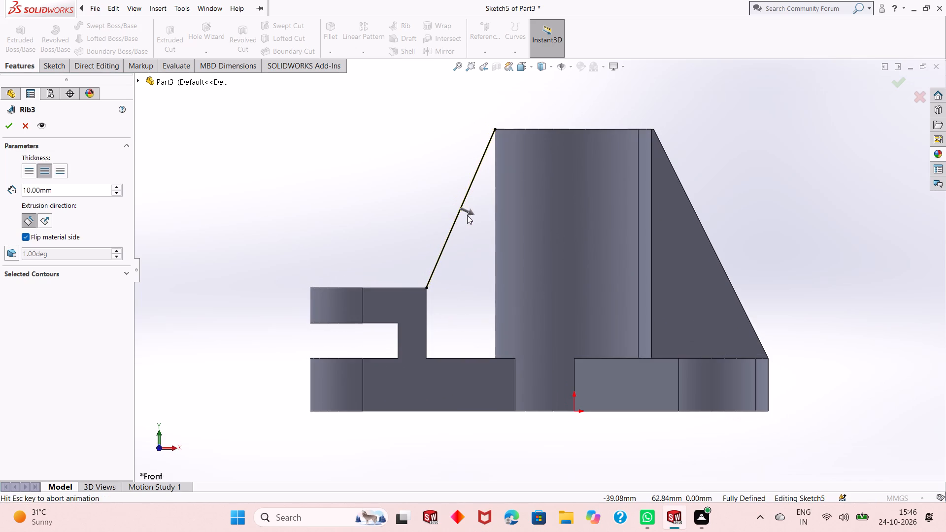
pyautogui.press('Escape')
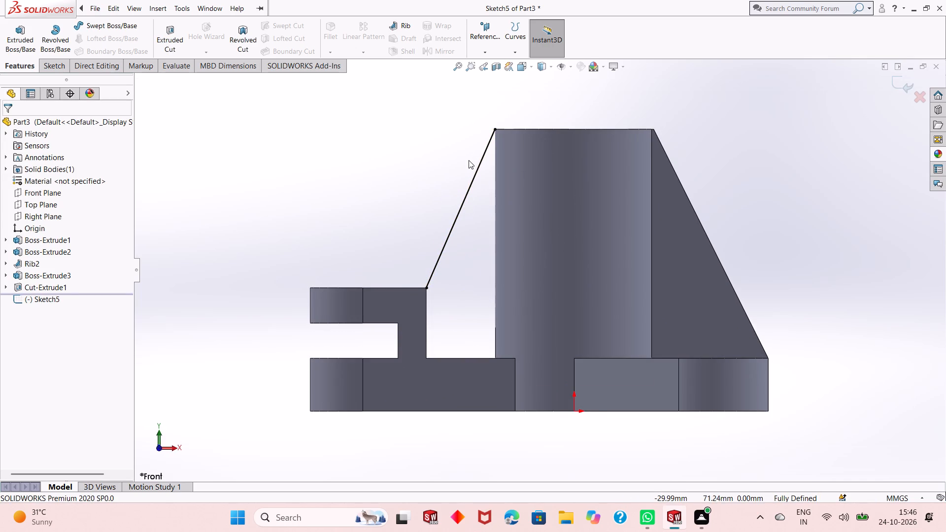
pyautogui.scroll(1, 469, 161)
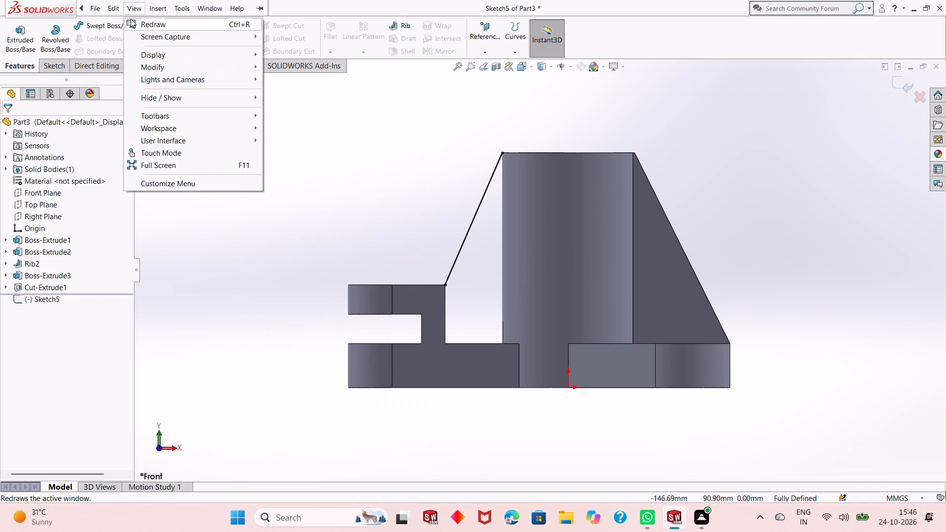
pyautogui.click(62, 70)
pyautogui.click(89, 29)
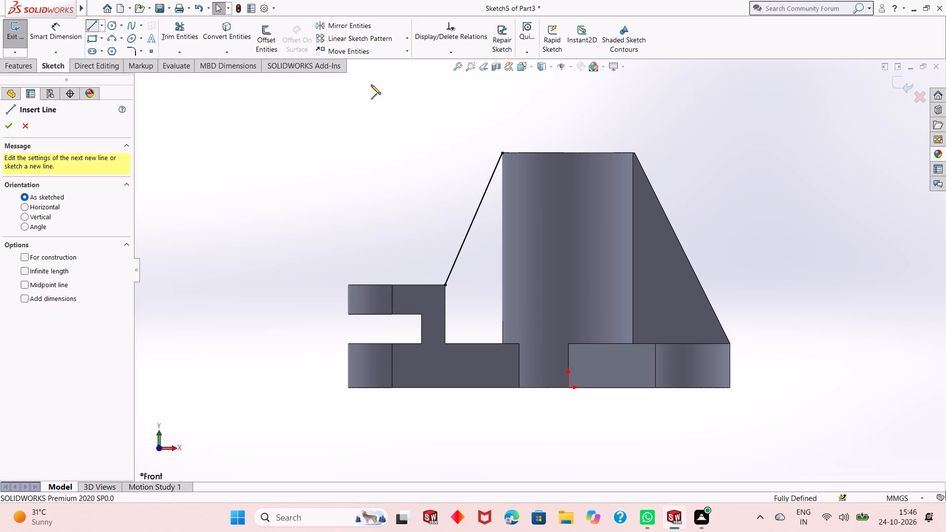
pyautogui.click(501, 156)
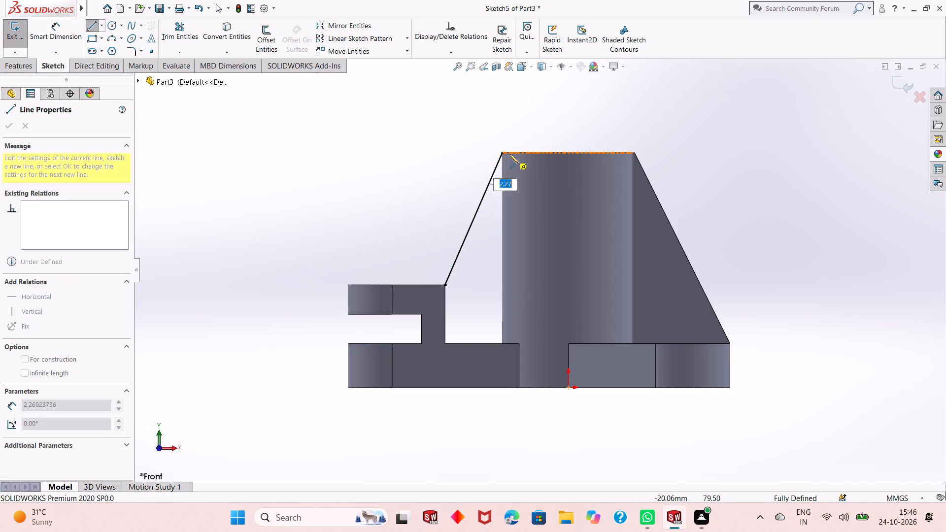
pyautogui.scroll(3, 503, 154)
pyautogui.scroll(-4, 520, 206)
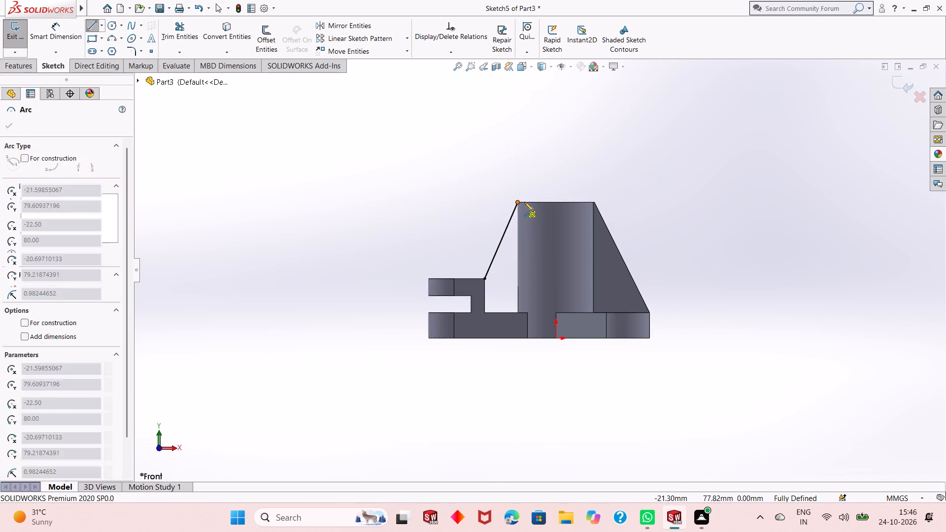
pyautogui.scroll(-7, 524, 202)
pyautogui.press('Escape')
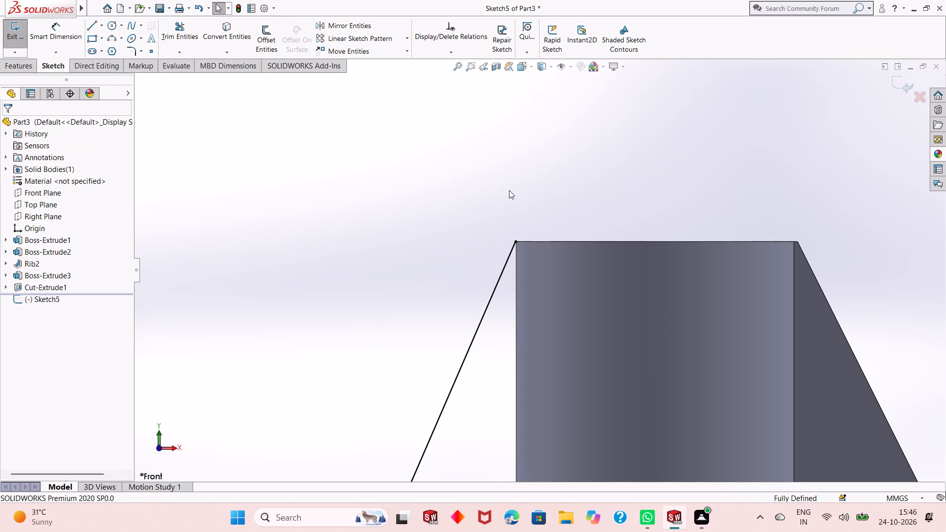
# Sketch a short horizontal line about 1.1 mm long from the sloped line's upper end inward along the cylinder's top edge.
pyautogui.click(97, 23)
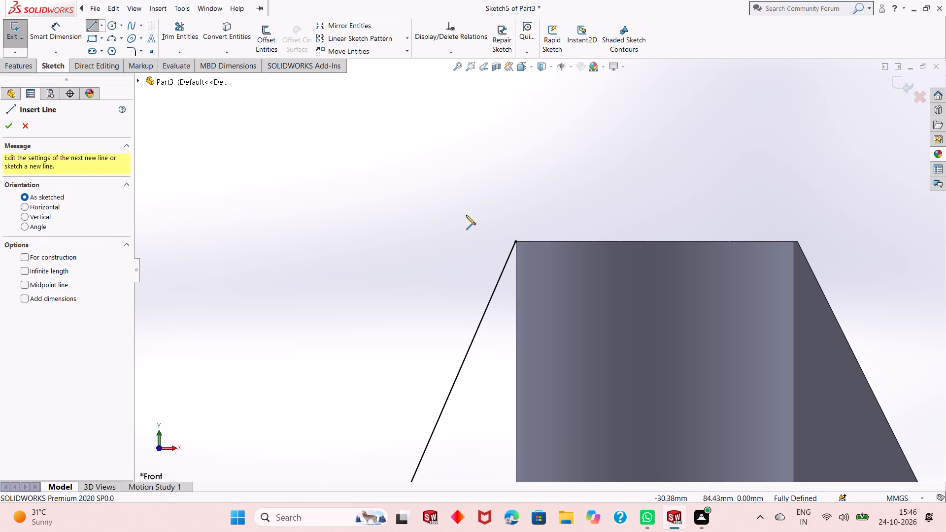
pyautogui.scroll(-4, 543, 249)
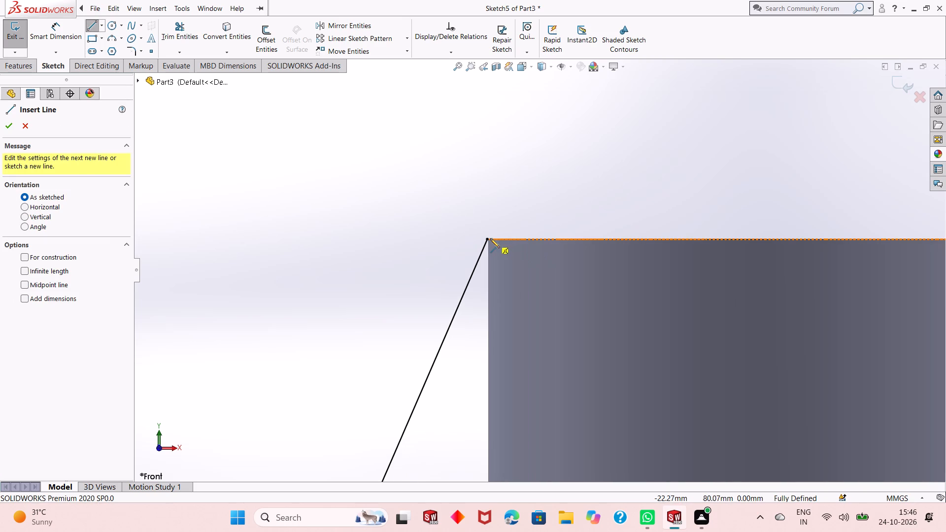
pyautogui.click(485, 238)
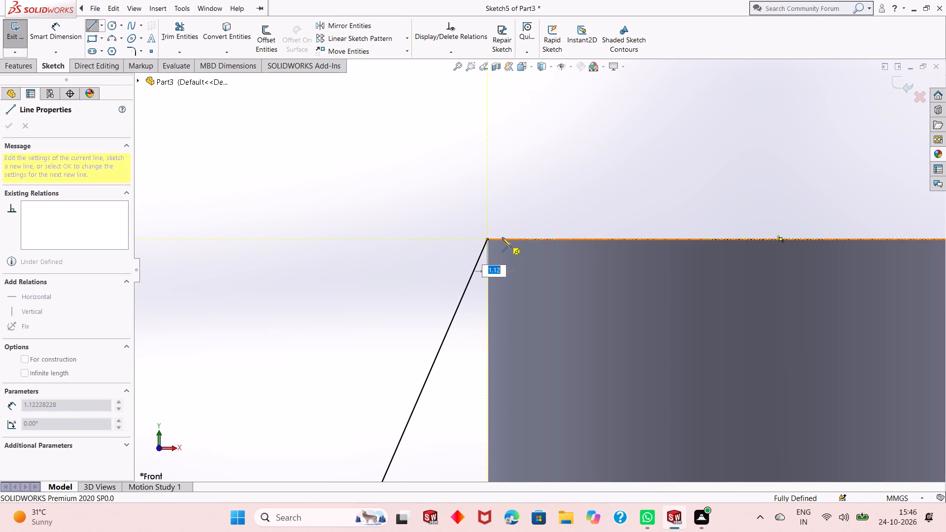
pyautogui.click(502, 238)
pyautogui.rightClick(519, 204)
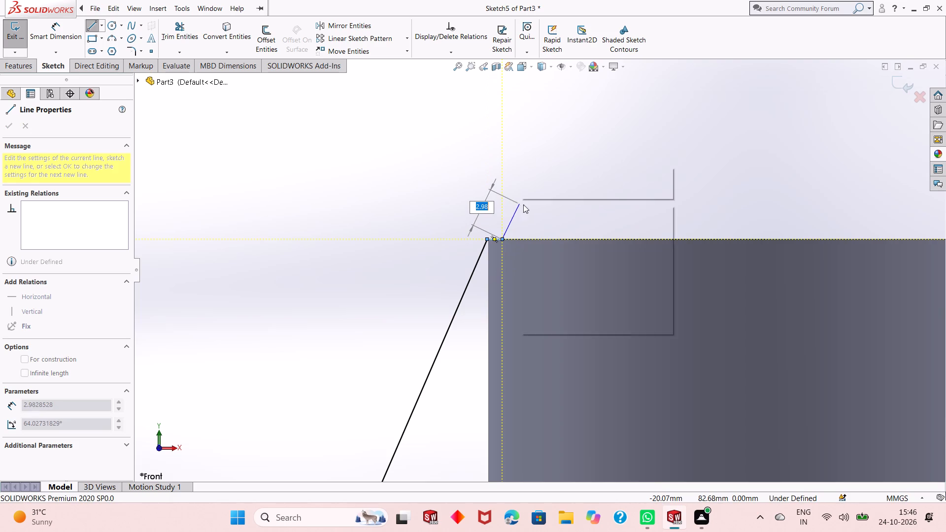
pyautogui.click(535, 214)
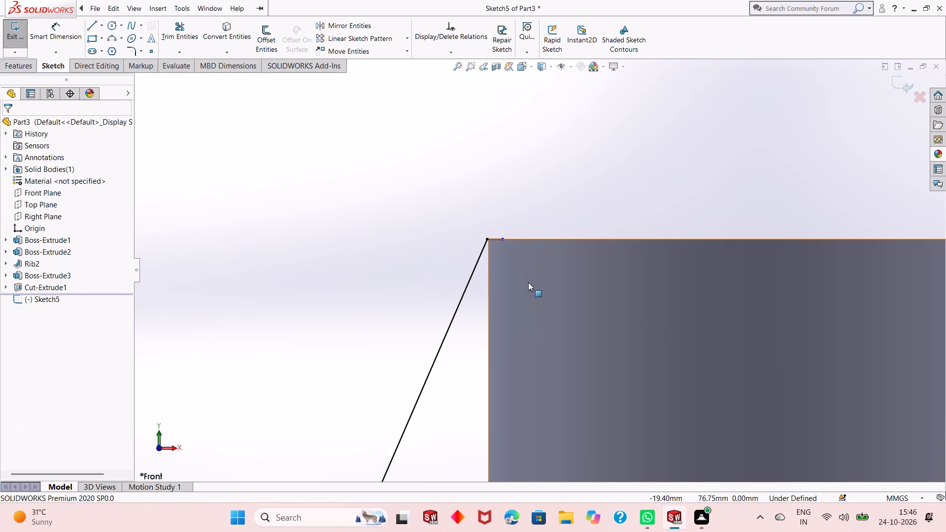
# Dimension the length of the short horizontal line on the cylinder's top edge.
pyautogui.scroll(5, 528, 284)
pyautogui.scroll(-7, 522, 261)
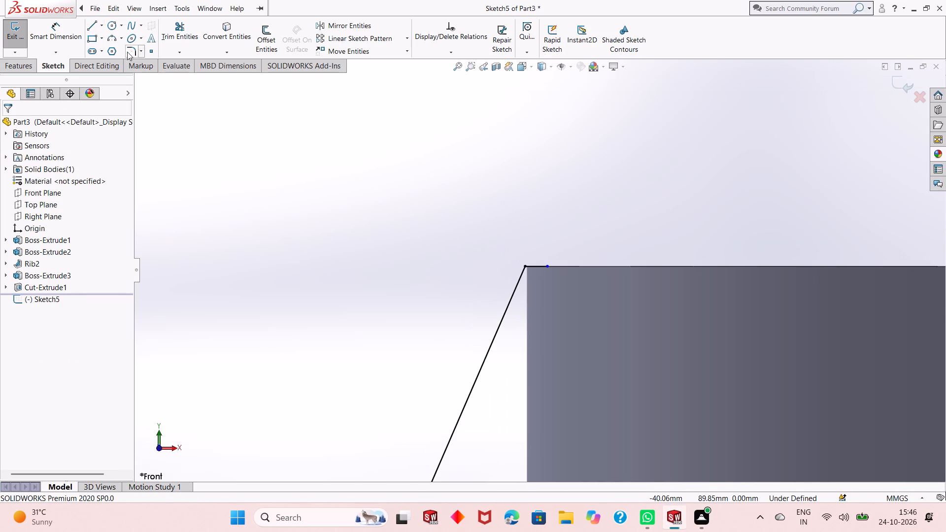
pyautogui.click(62, 28)
pyautogui.click(530, 266)
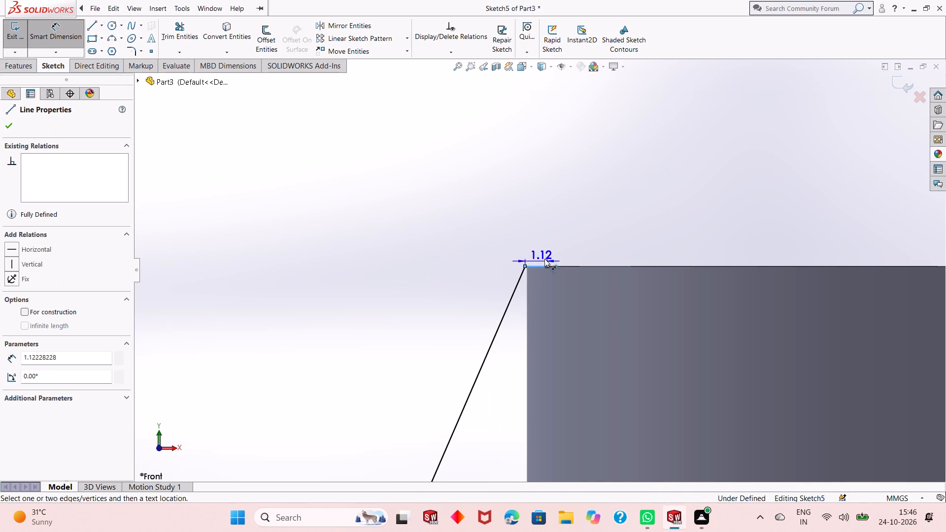
pyautogui.click(564, 255)
pyautogui.click(526, 239)
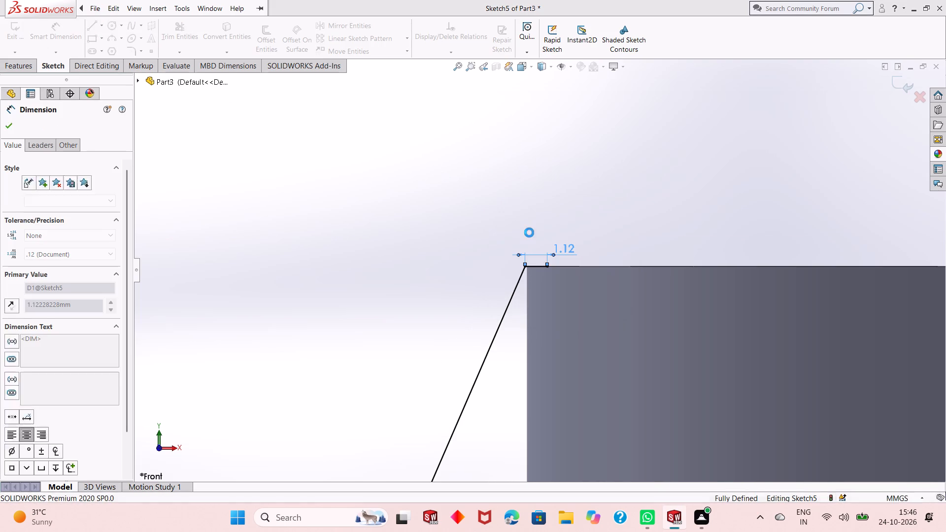
pyautogui.rightClick(542, 169)
pyautogui.click(564, 203)
# Create a 10 mm thick Rib on both sides of the open sketch profile, with the material side flipped toward the cylinder.
pyautogui.scroll(1, 561, 306)
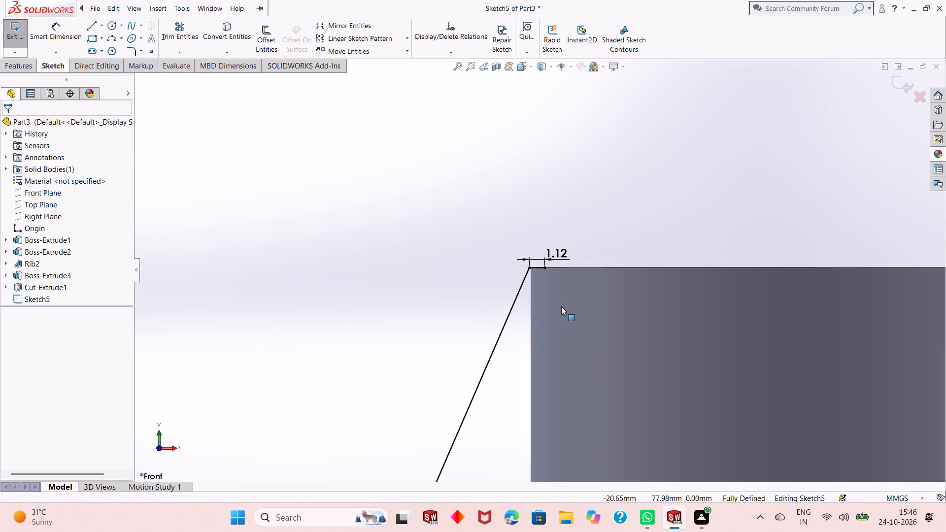
pyautogui.scroll(5, 561, 306)
pyautogui.scroll(3, 618, 199)
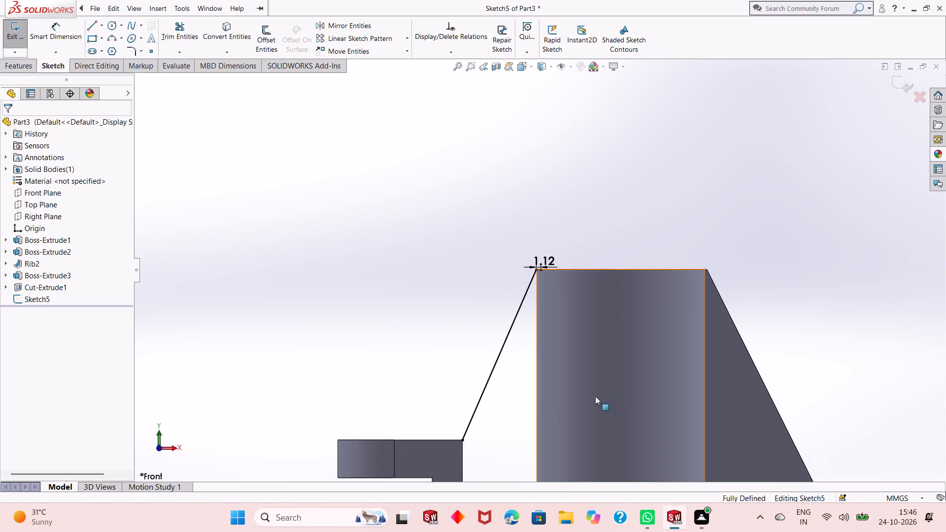
pyautogui.scroll(2, 587, 405)
pyautogui.scroll(-2, 577, 413)
pyautogui.scroll(3, 569, 406)
pyautogui.scroll(-2, 556, 274)
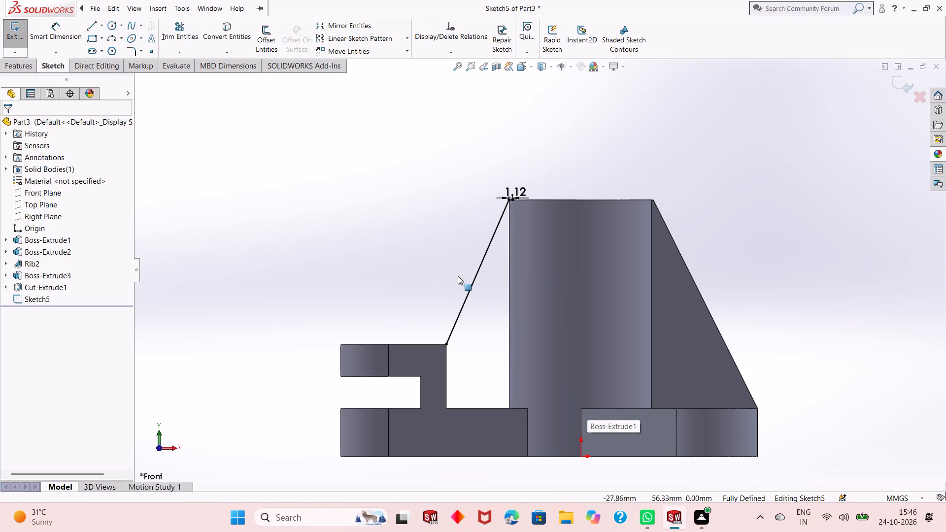
pyautogui.click(17, 67)
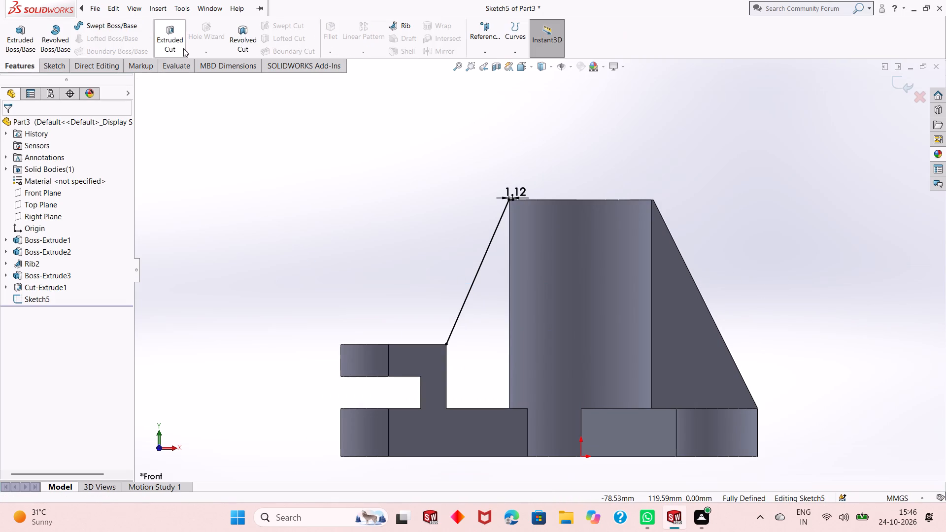
pyautogui.click(397, 22)
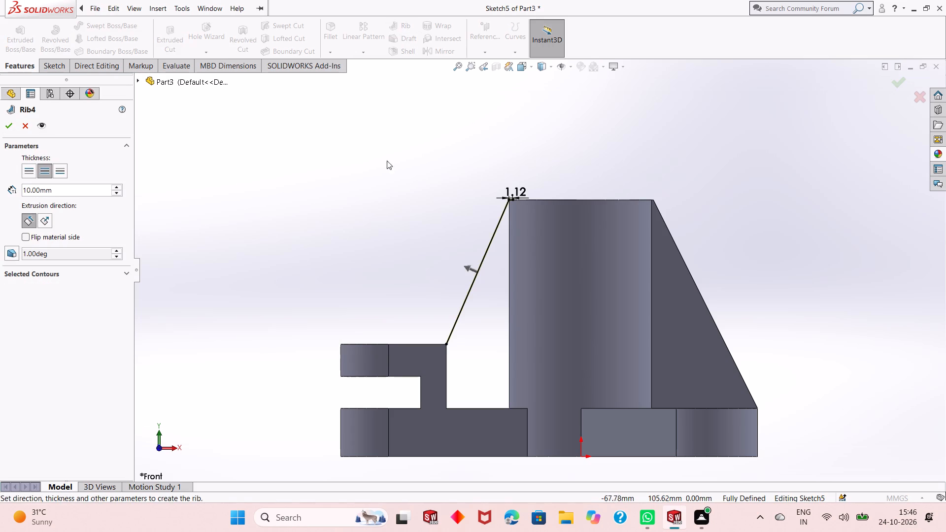
pyautogui.click(468, 272)
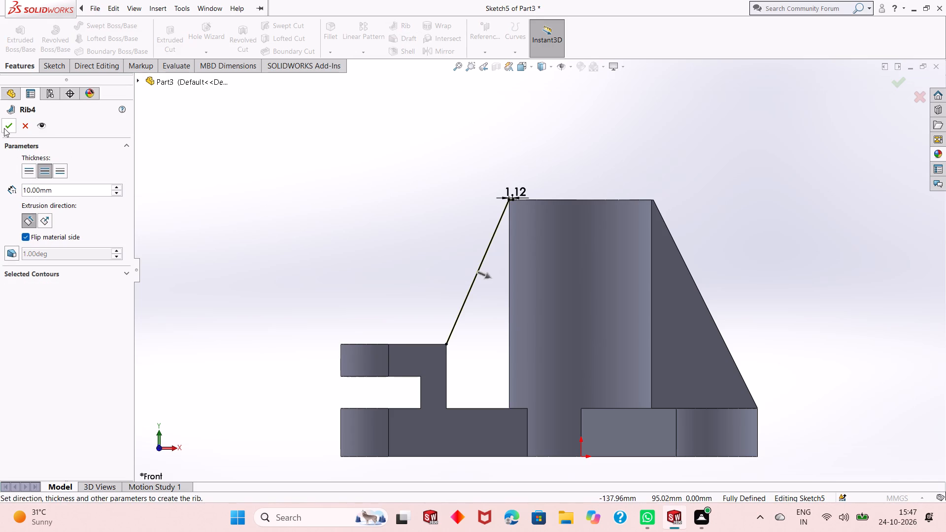
pyautogui.click(4, 128)
pyautogui.click(311, 168)
# On the arm-end block's top face, sketch a circle about 17 mm in diameter, concentric with the rounded end.
pyautogui.moveTo(467, 198); pyautogui.dragTo(469, 303, button='middle')
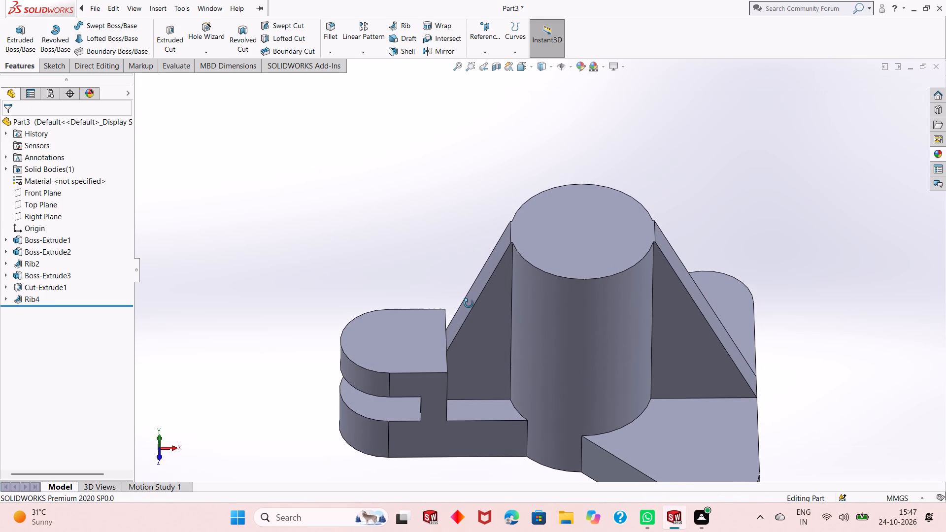
pyautogui.moveTo(469, 303); pyautogui.dragTo(542, 220, button='middle')
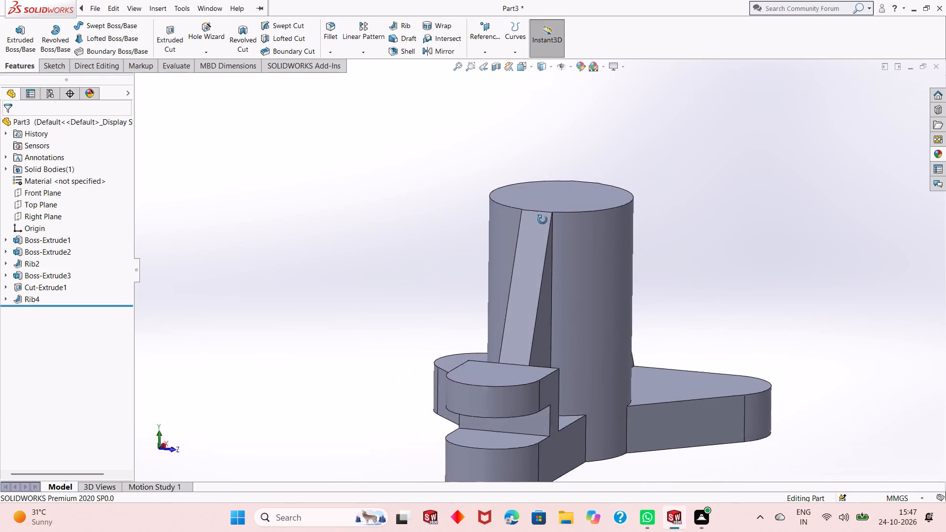
pyautogui.moveTo(542, 220); pyautogui.dragTo(458, 238, button='middle')
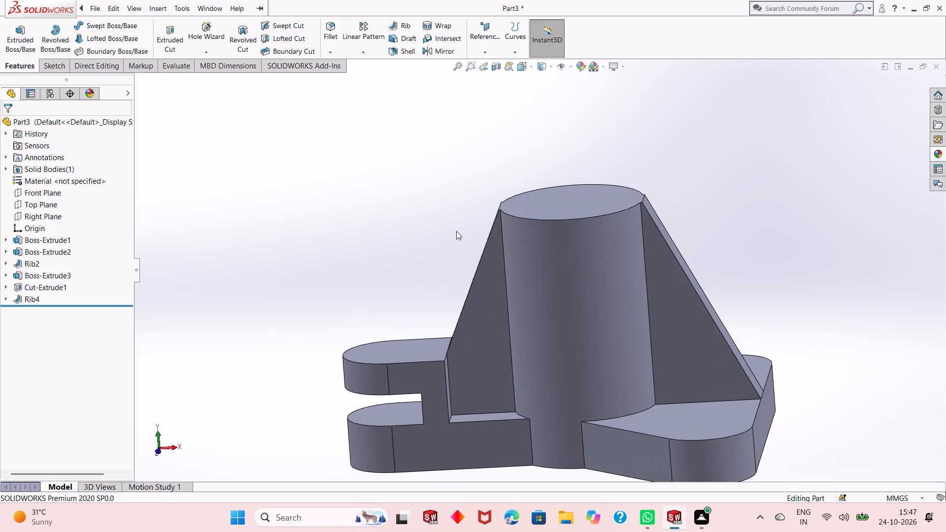
pyautogui.click(400, 345)
pyautogui.click(445, 320)
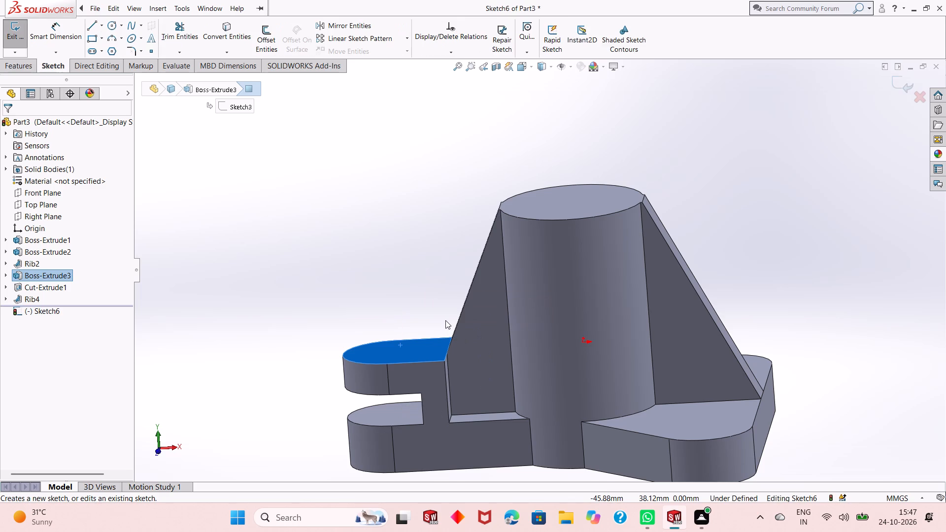
pyautogui.hotkey('ctrl', '8')
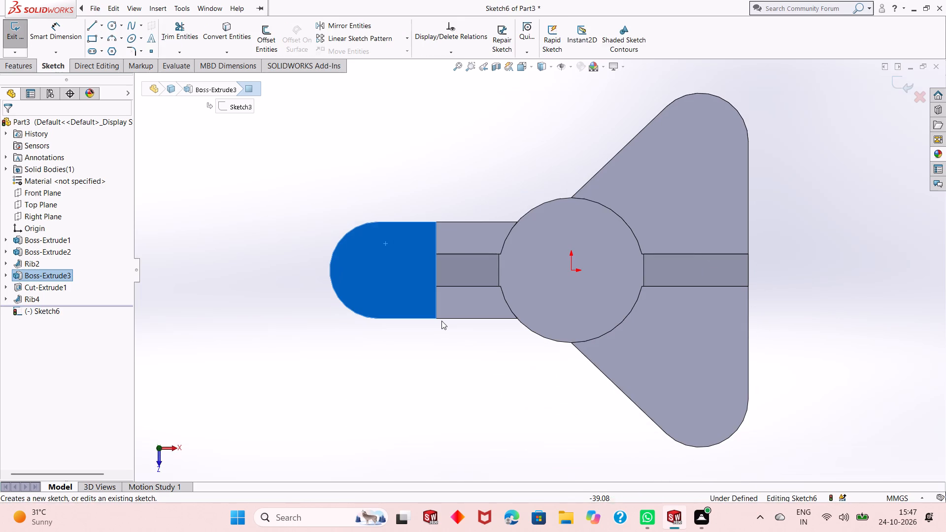
pyautogui.click(323, 185)
pyautogui.click(109, 25)
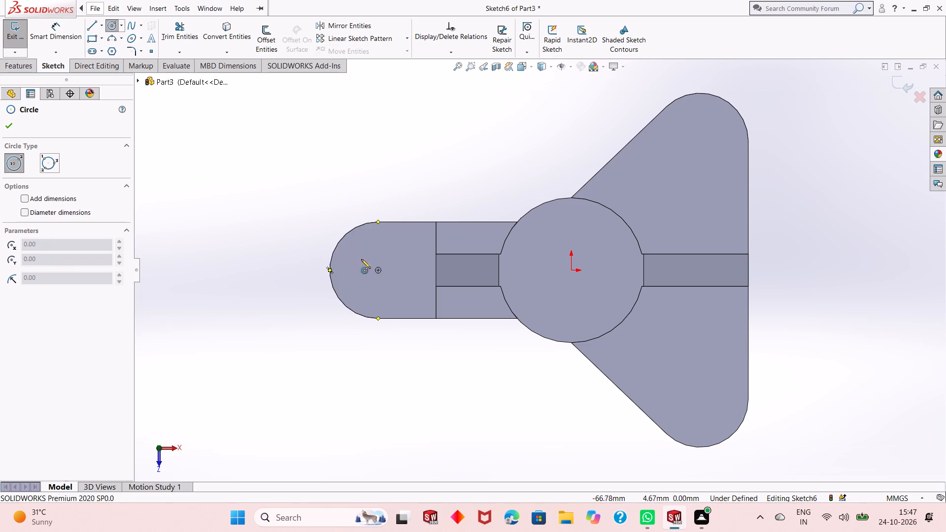
pyautogui.click(378, 270)
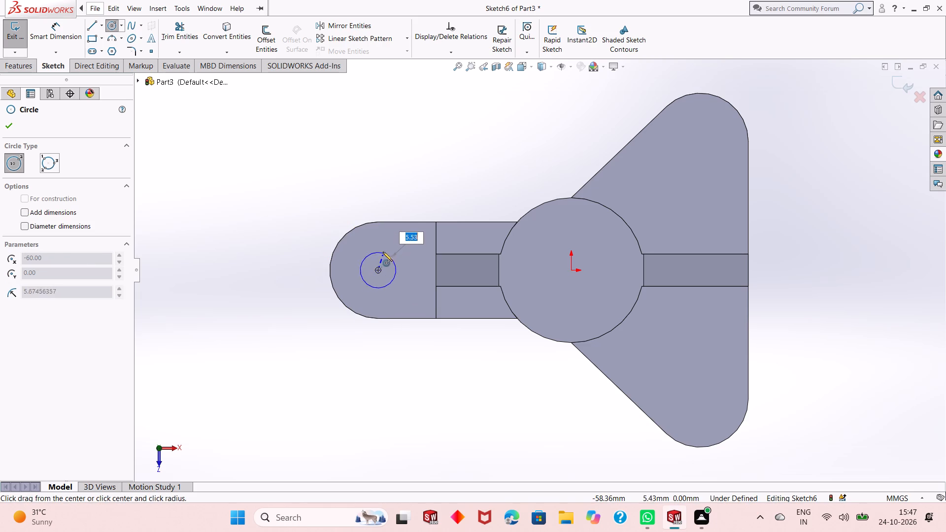
pyautogui.click(383, 243)
pyautogui.moveTo(297, 194); pyautogui.dragTo(274, 244, button='right')
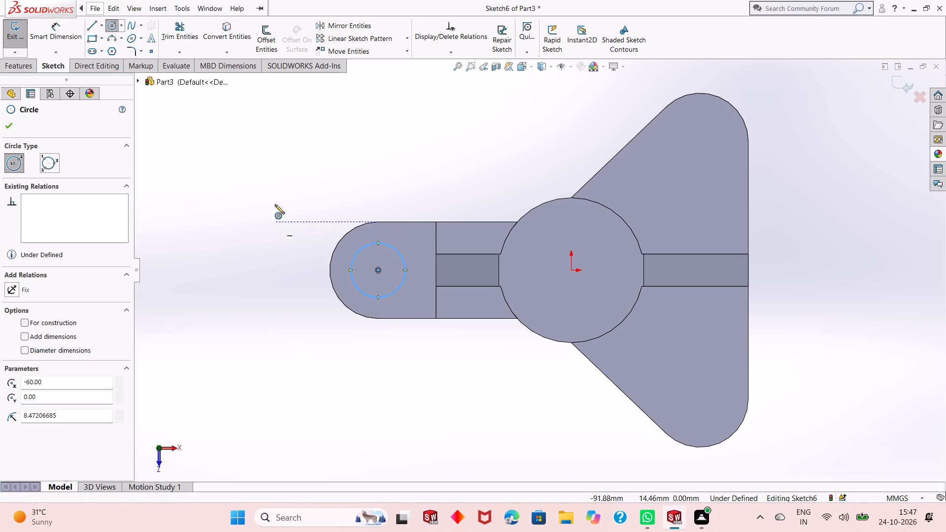
pyautogui.rightClick(266, 186)
pyautogui.click(279, 192)
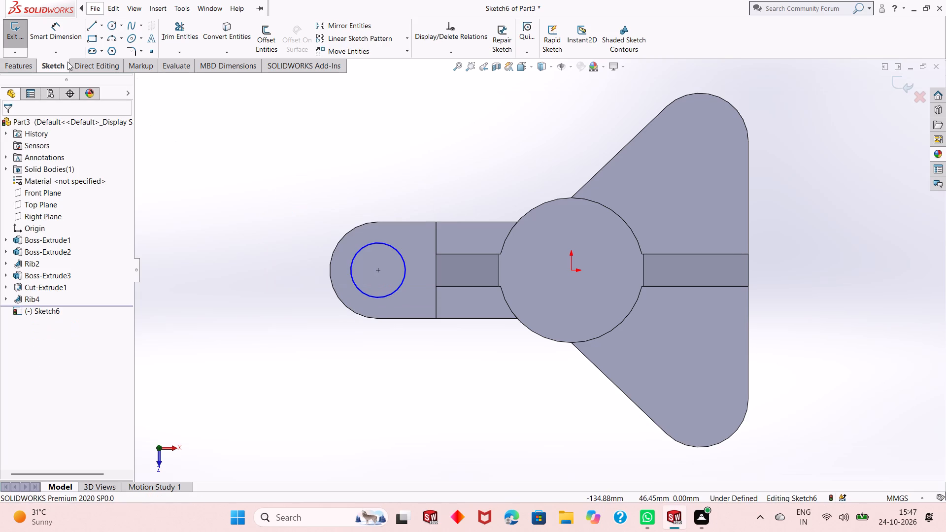
# Dimension the circle's diameter as 12 mm.
pyautogui.click(65, 32)
pyautogui.click(365, 297)
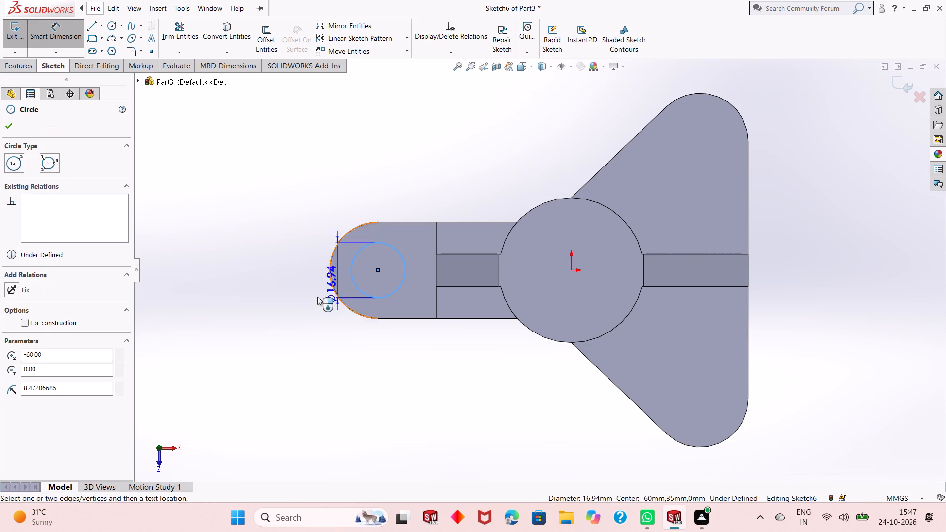
pyautogui.click(289, 347)
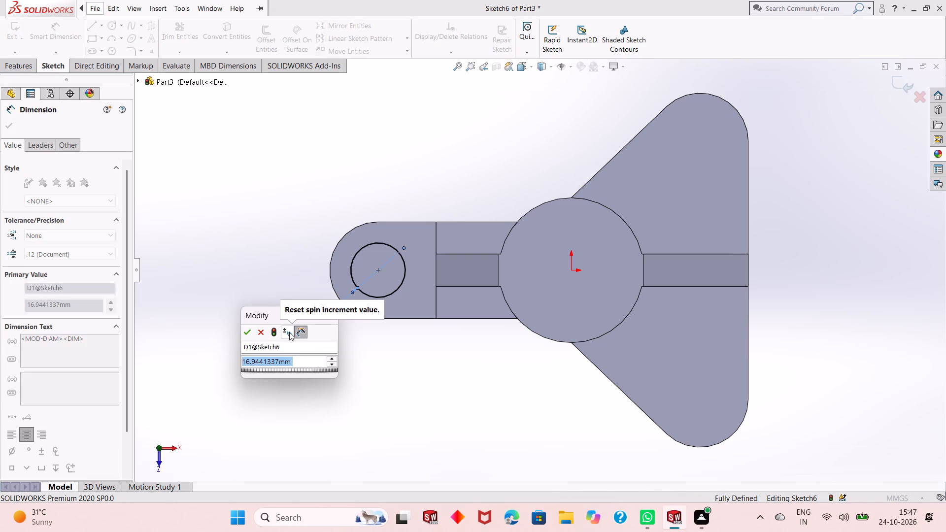
pyautogui.write('12')
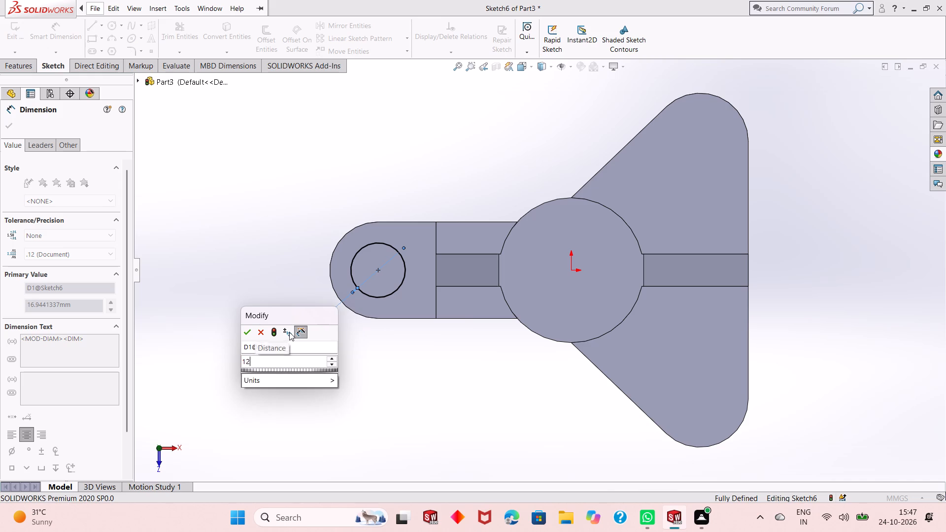
pyautogui.press('Return')
pyautogui.rightClick(227, 229)
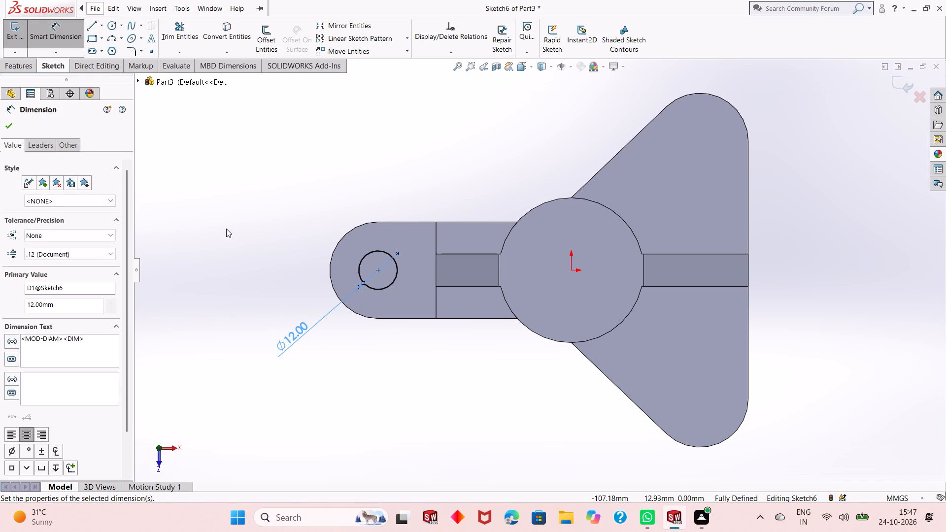
pyautogui.click(234, 261)
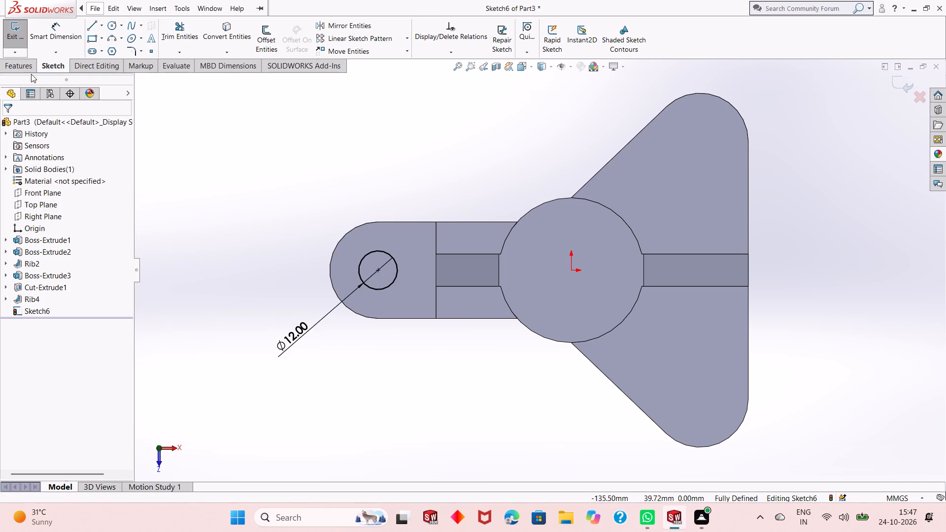
# Cut-extrude the 12 mm circle Through All, down through the slotted arm-end block.
pyautogui.click(30, 72)
pyautogui.click(173, 49)
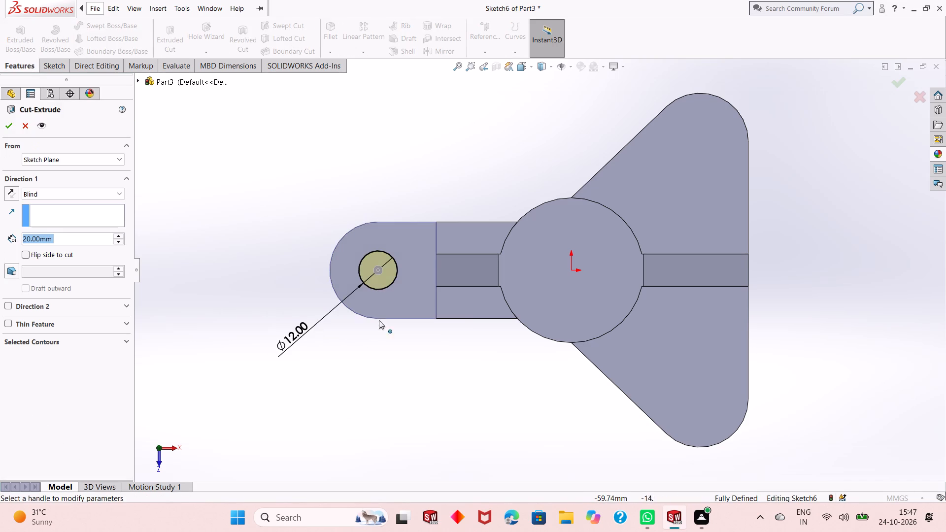
pyautogui.moveTo(382, 329); pyautogui.dragTo(401, 179, button='middle')
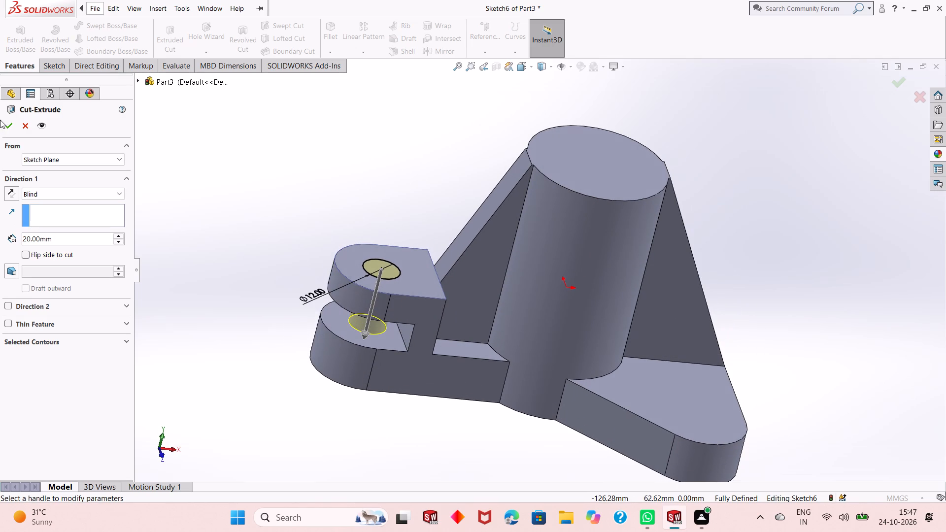
pyautogui.click(56, 197)
pyautogui.click(60, 211)
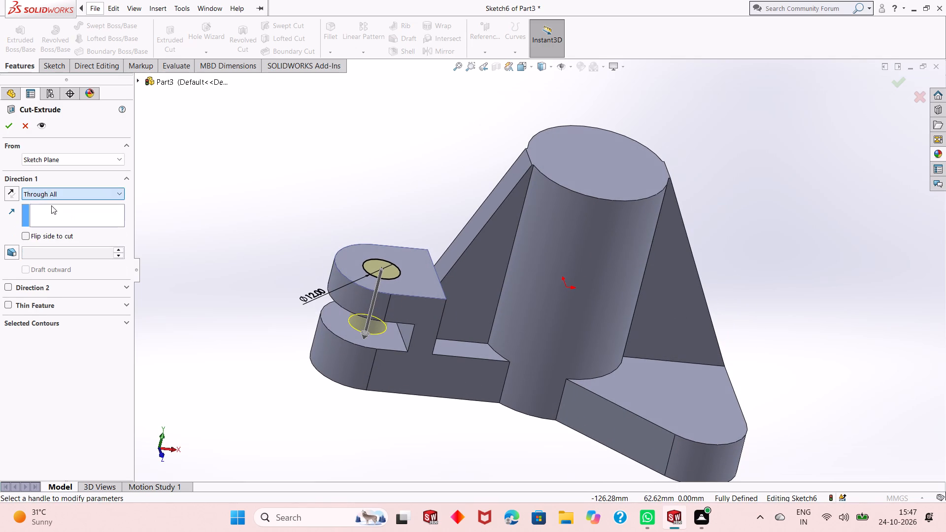
pyautogui.click(12, 127)
pyautogui.click(258, 175)
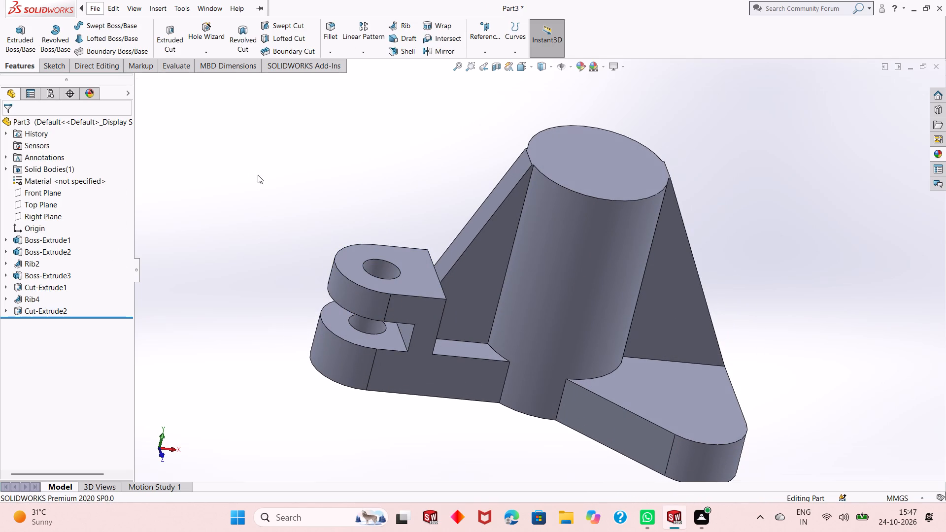
# Examine the arm-end block's through hole and the whole part from below and from above.
pyautogui.scroll(1, 330, 279)
pyautogui.scroll(1, 373, 311)
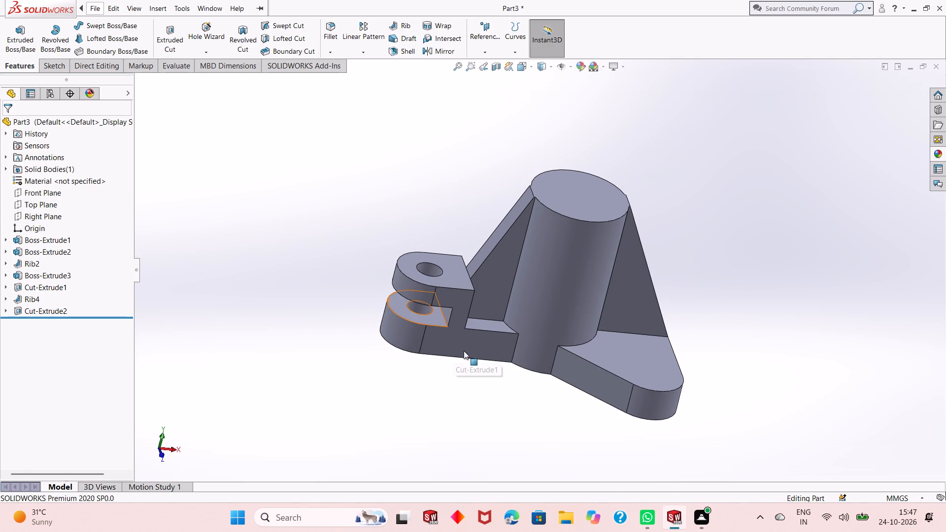
pyautogui.moveTo(463, 352); pyautogui.dragTo(498, 204, button='middle')
pyautogui.scroll(2, 485, 235)
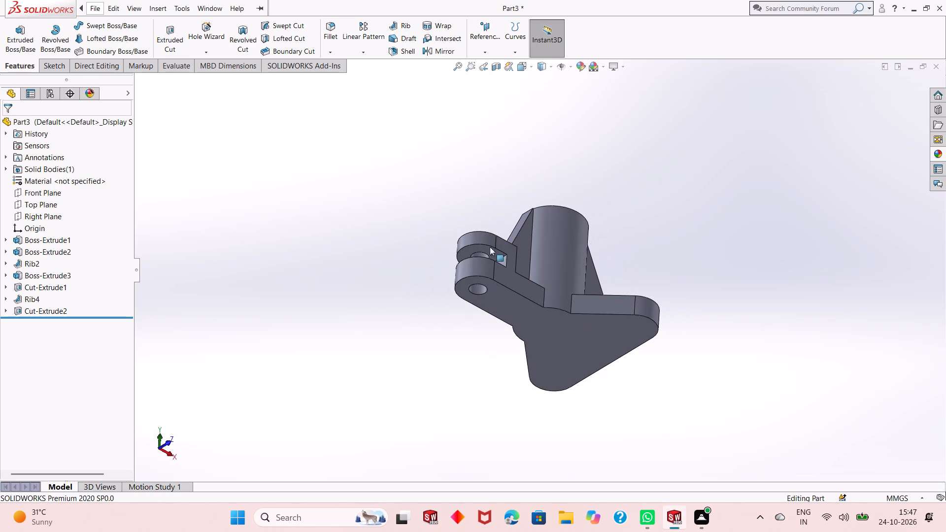
pyautogui.scroll(-1, 496, 280)
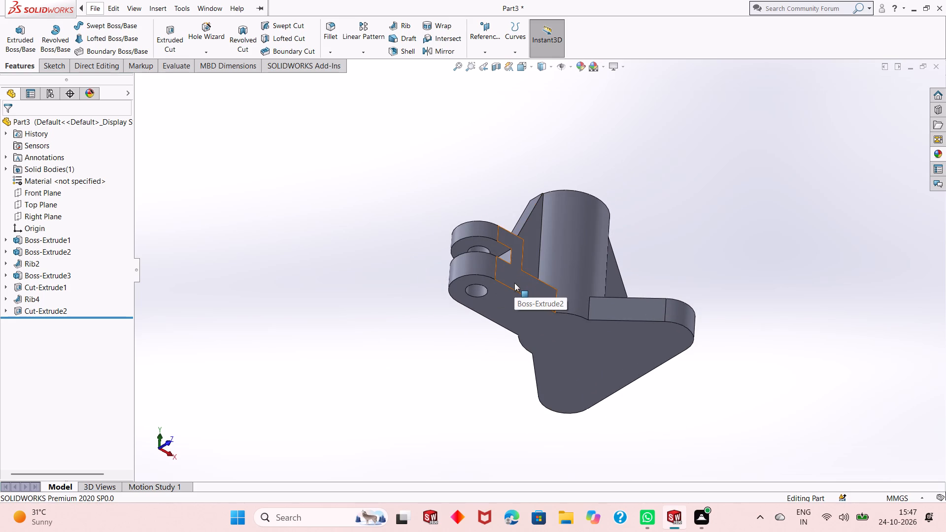
pyautogui.scroll(-1, 514, 291)
pyautogui.moveTo(514, 291); pyautogui.dragTo(482, 477, button='middle')
pyautogui.moveTo(608, 313); pyautogui.dragTo(590, 346, button='middle')
# On the flange's top face, sketch a straight slot from the rear rounded corner's centre diagonally inward, about 22 mm between centres and 19 mm wide.
pyautogui.click(651, 314)
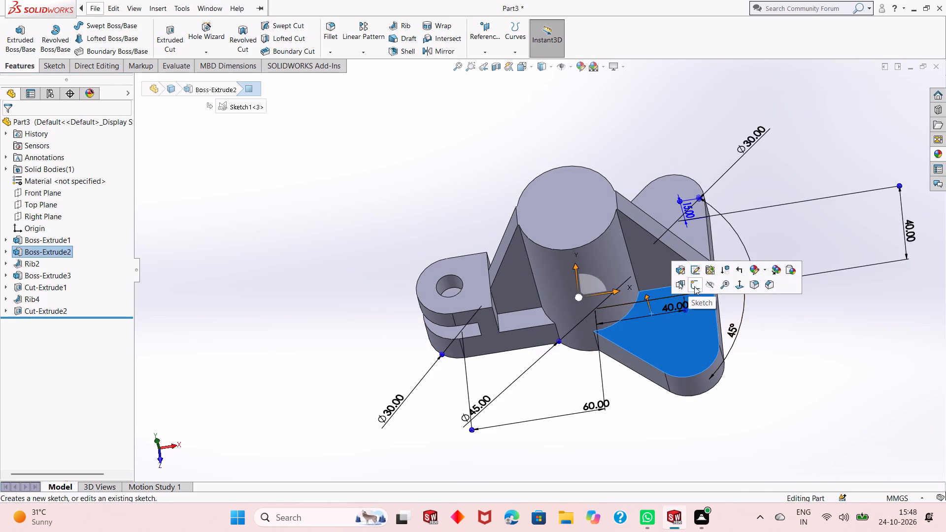
pyautogui.click(694, 286)
pyautogui.hotkey('ctrl', '8')
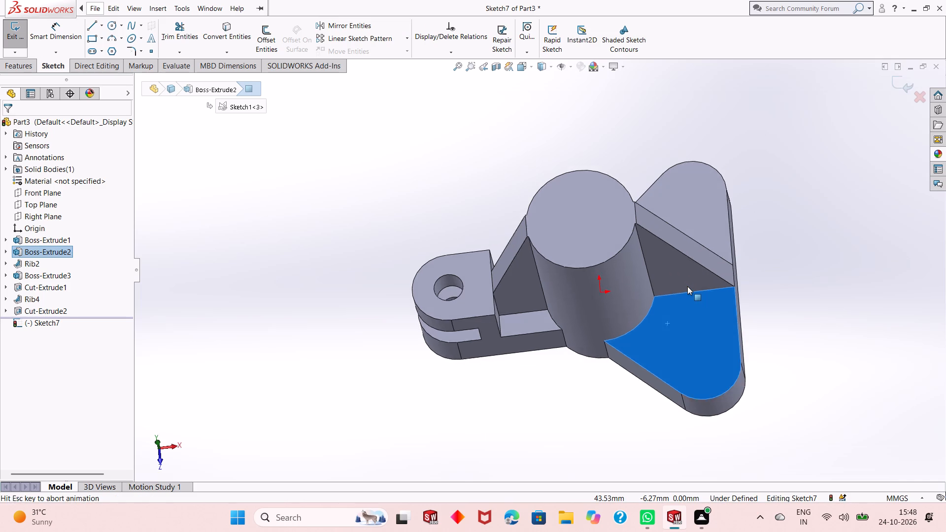
pyautogui.press('Escape')
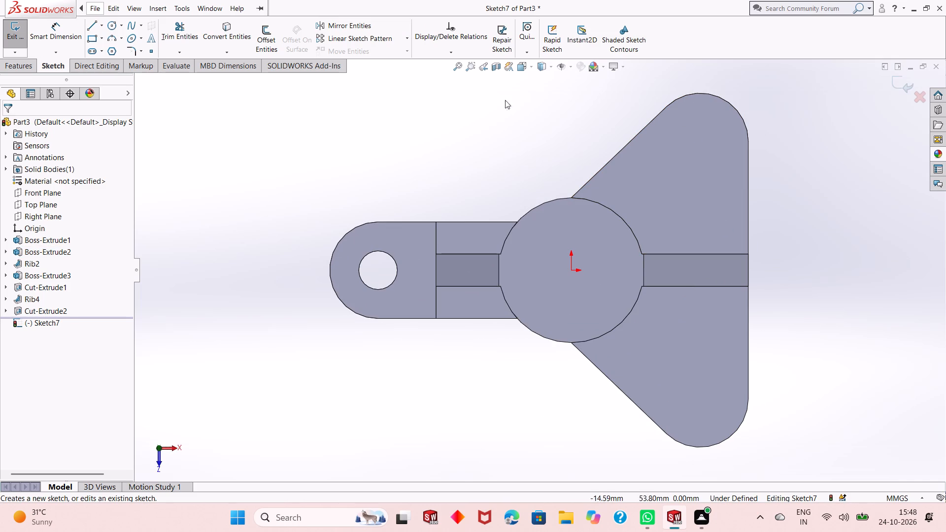
pyautogui.click(86, 50)
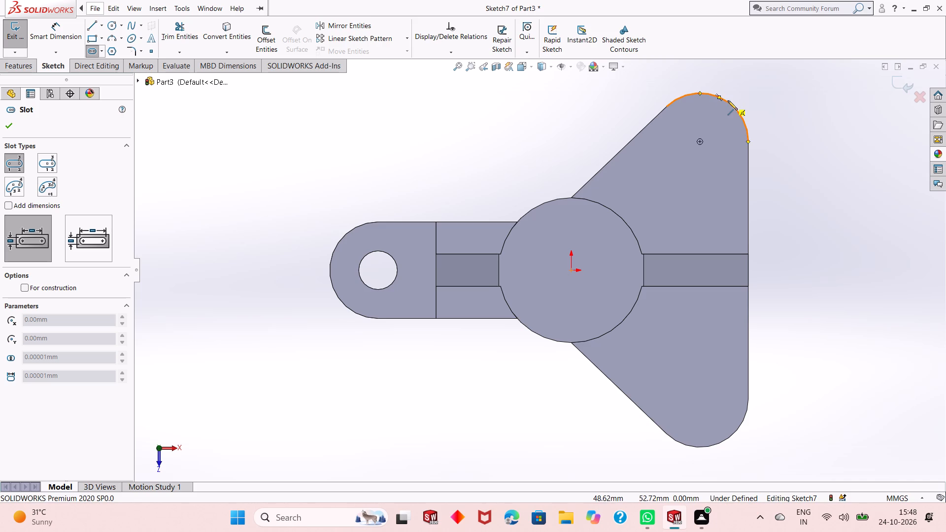
pyautogui.click(700, 140)
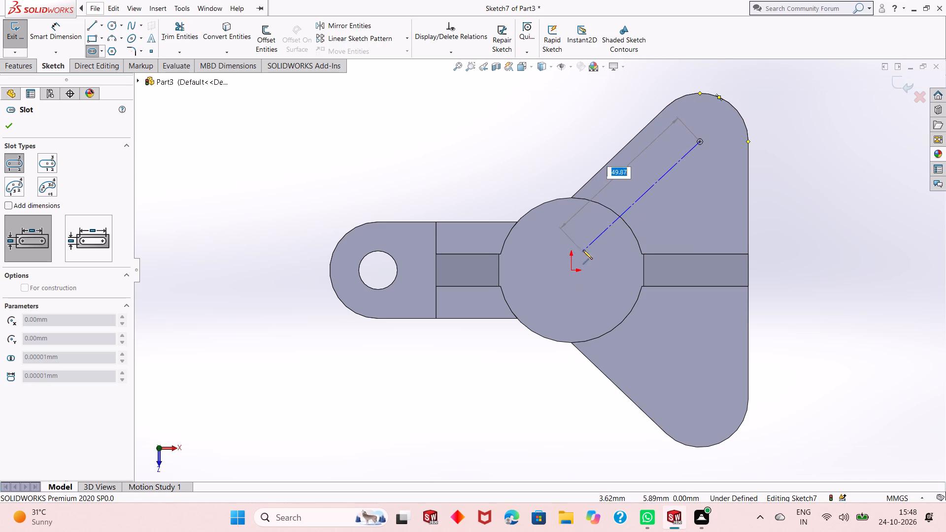
pyautogui.click(647, 189)
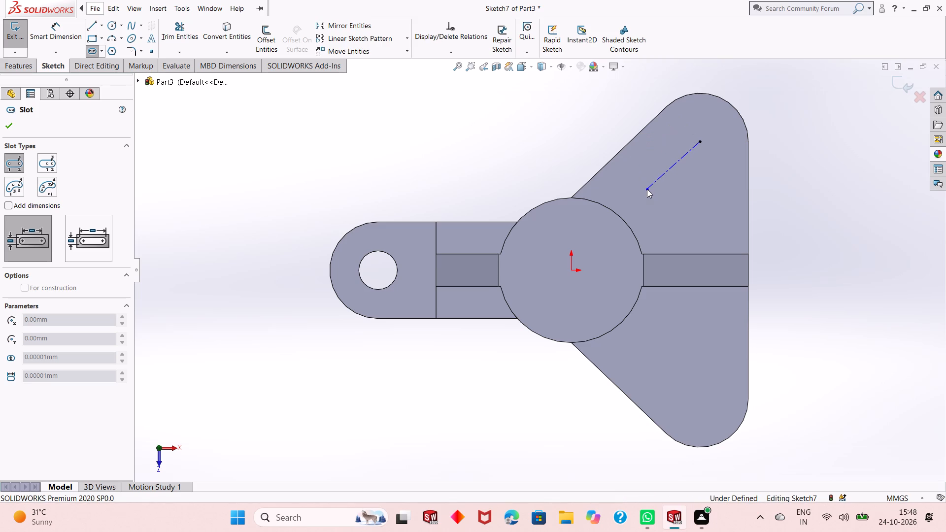
pyautogui.click(660, 136)
pyautogui.rightClick(489, 124)
pyautogui.click(500, 133)
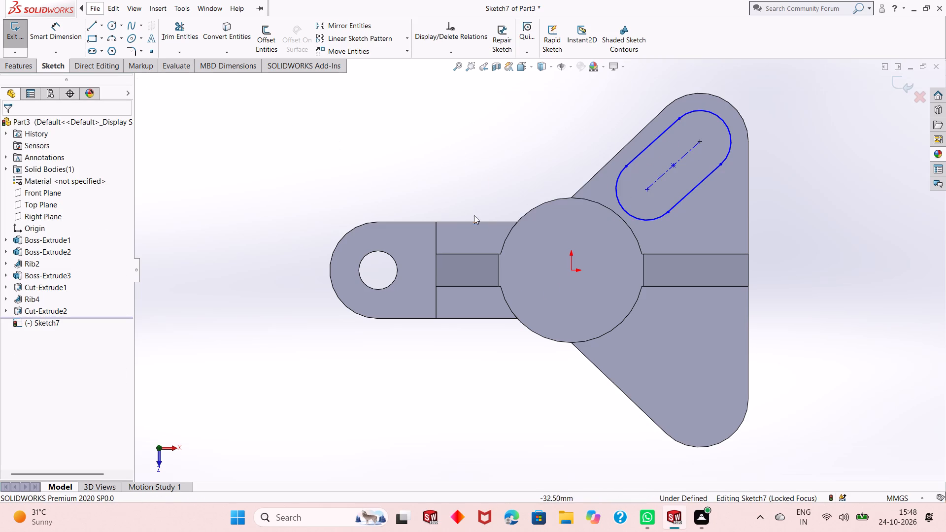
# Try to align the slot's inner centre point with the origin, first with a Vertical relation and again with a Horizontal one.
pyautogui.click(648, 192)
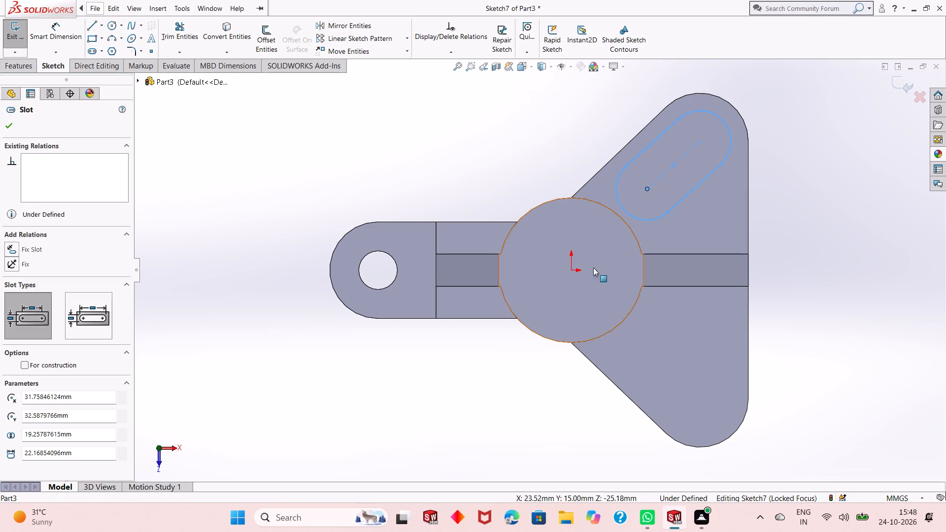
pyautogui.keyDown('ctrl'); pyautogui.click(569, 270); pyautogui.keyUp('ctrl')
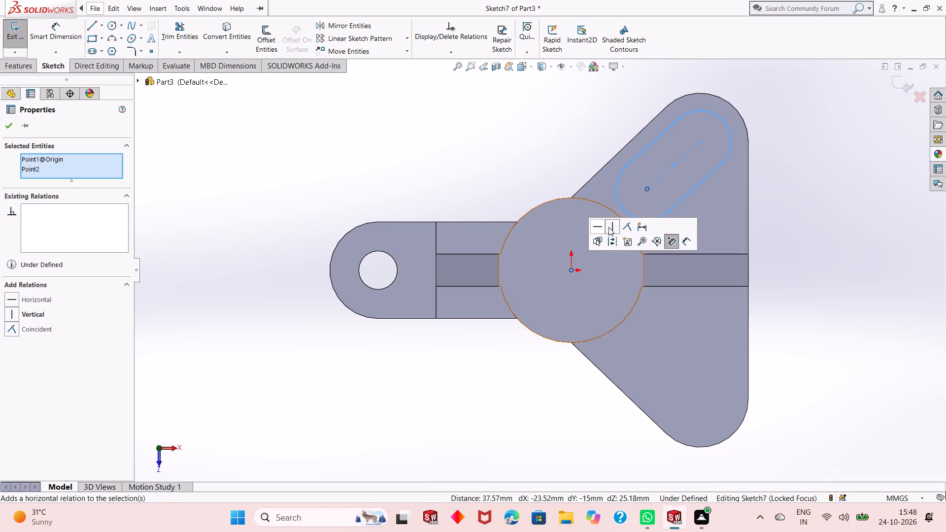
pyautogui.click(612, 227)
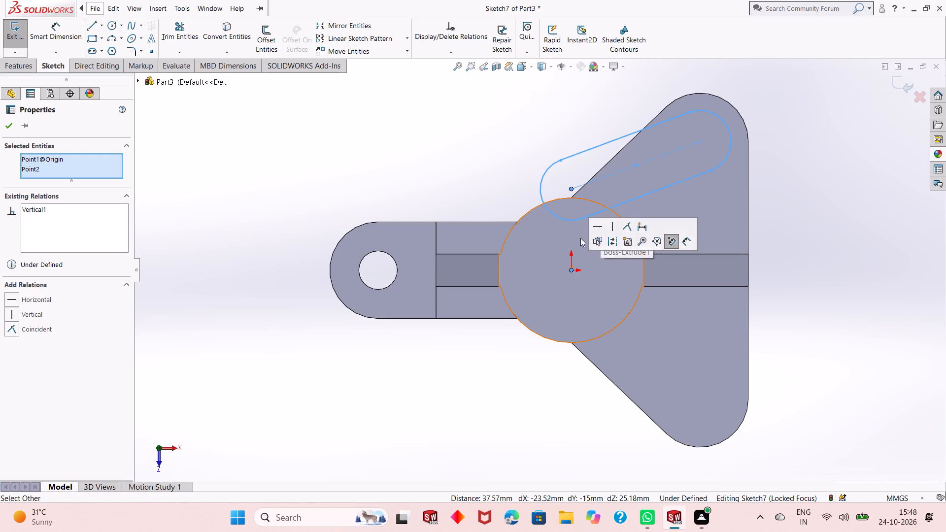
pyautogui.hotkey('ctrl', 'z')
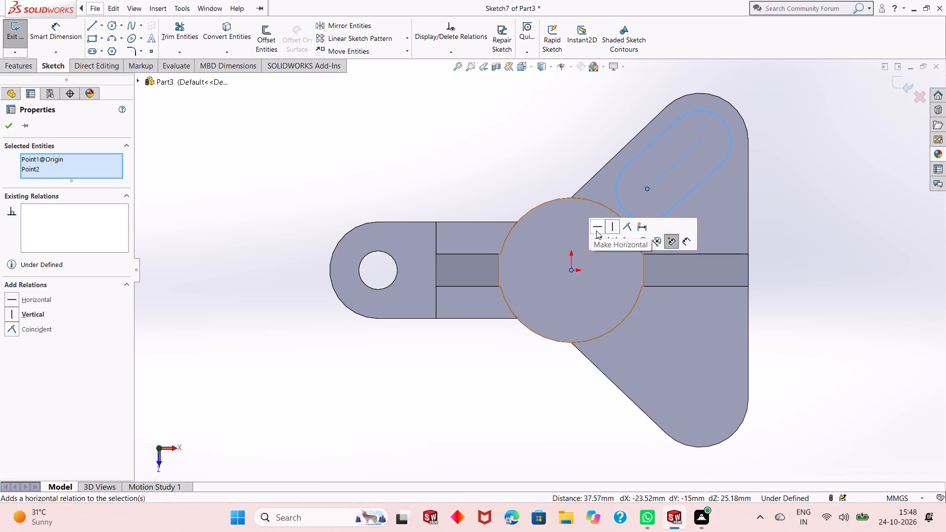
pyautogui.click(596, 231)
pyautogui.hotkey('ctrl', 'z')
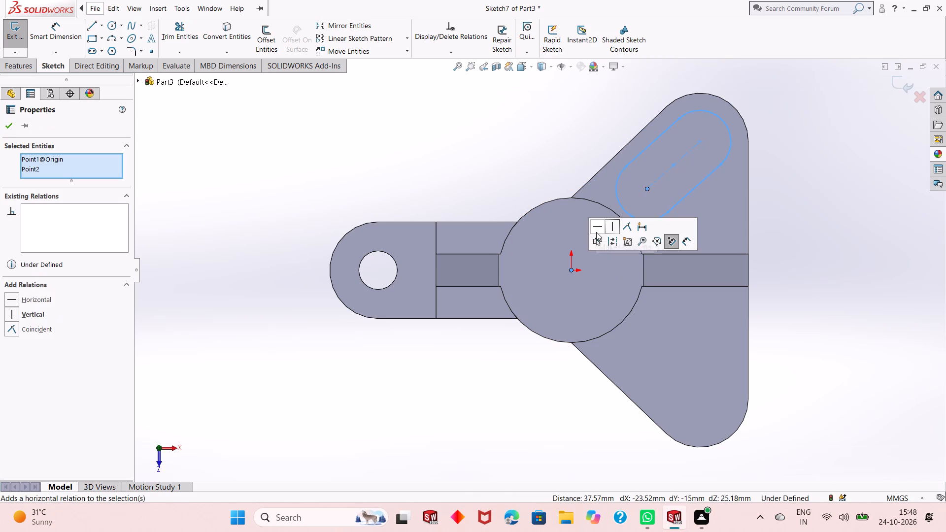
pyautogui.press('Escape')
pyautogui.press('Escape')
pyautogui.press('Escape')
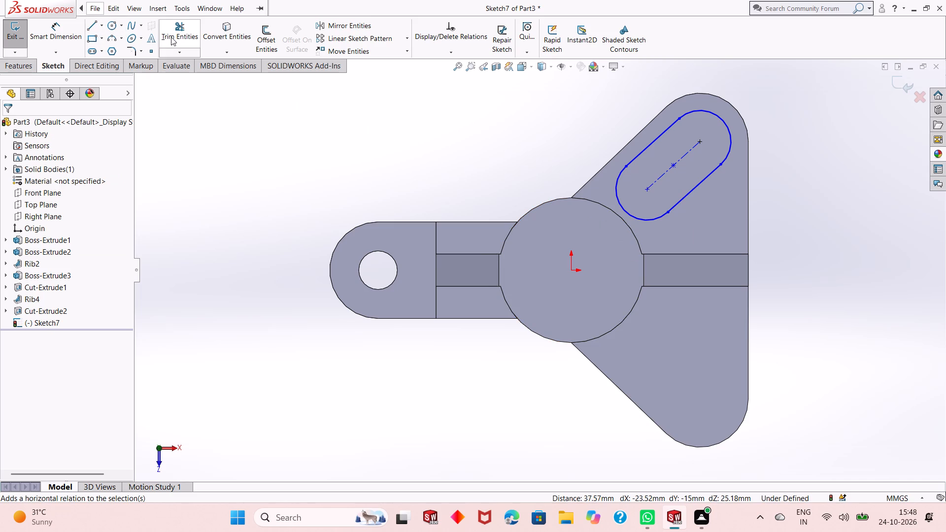
# Draw a short horizontal centerline from the origin toward the flange.
pyautogui.click(102, 28)
pyautogui.click(113, 51)
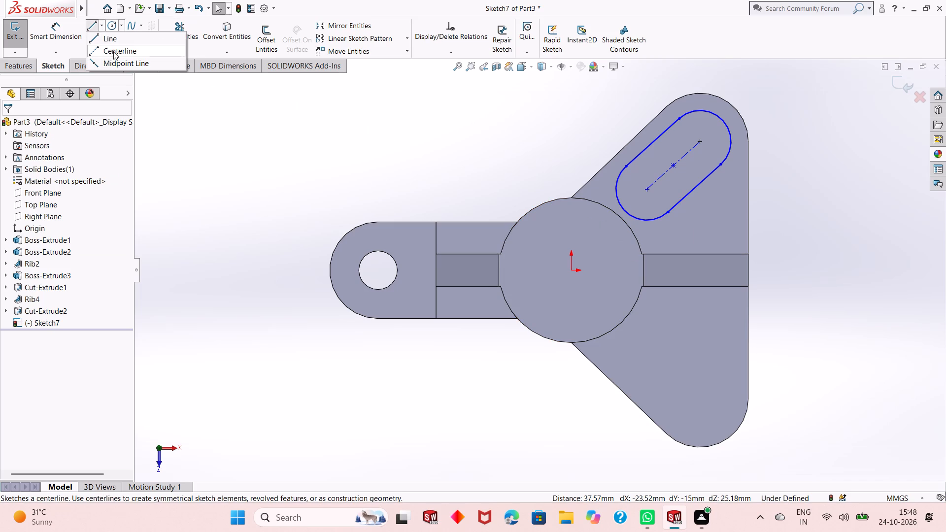
pyautogui.click(571, 267)
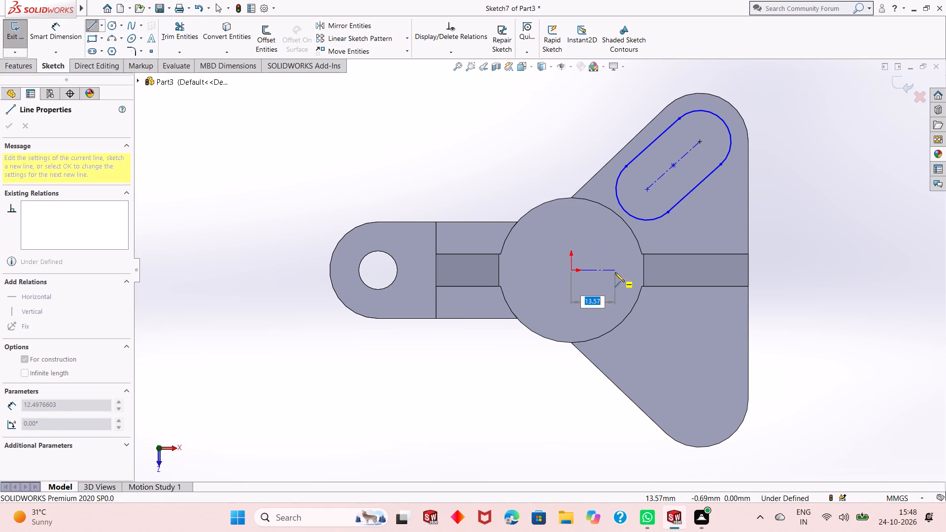
pyautogui.click(600, 272)
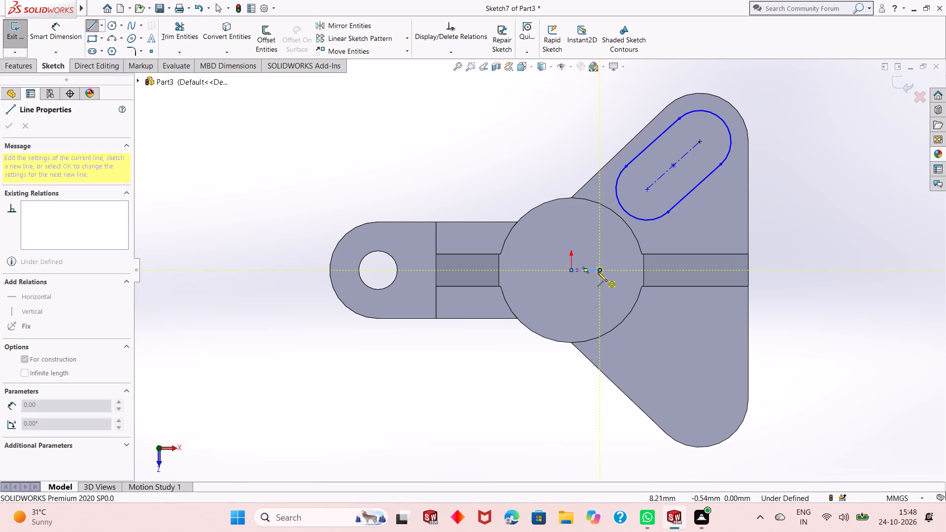
pyautogui.rightClick(598, 272)
pyautogui.click(617, 279)
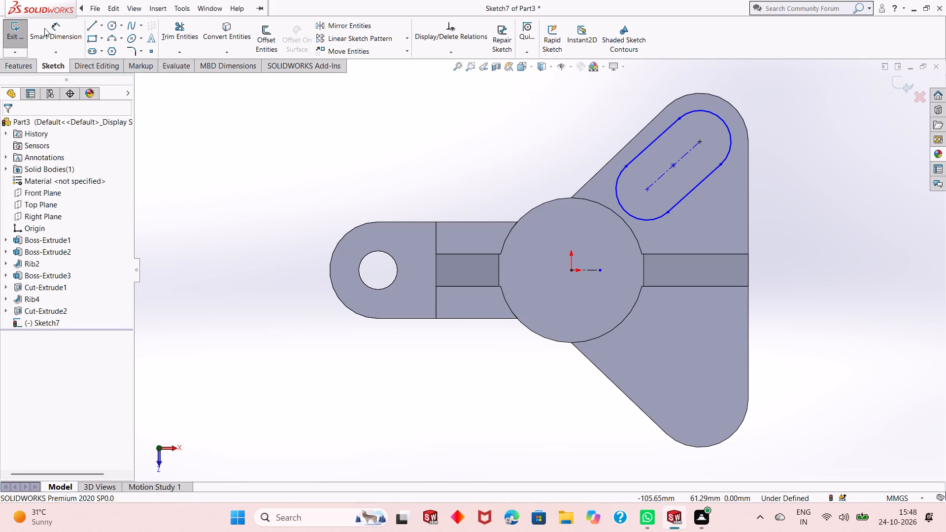
# Dimension the angle between the horizontal centerline and the slot's centreline as 45°.
pyautogui.click(45, 30)
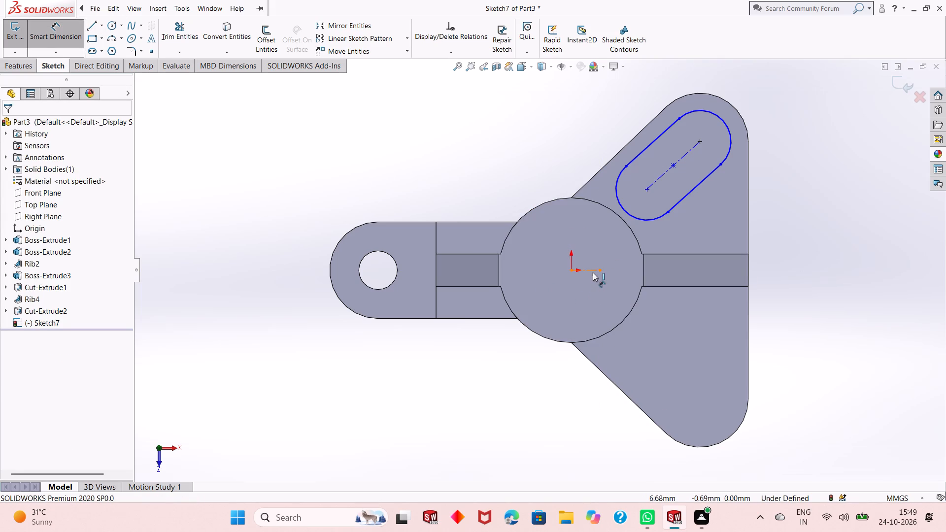
pyautogui.click(593, 272)
pyautogui.click(659, 176)
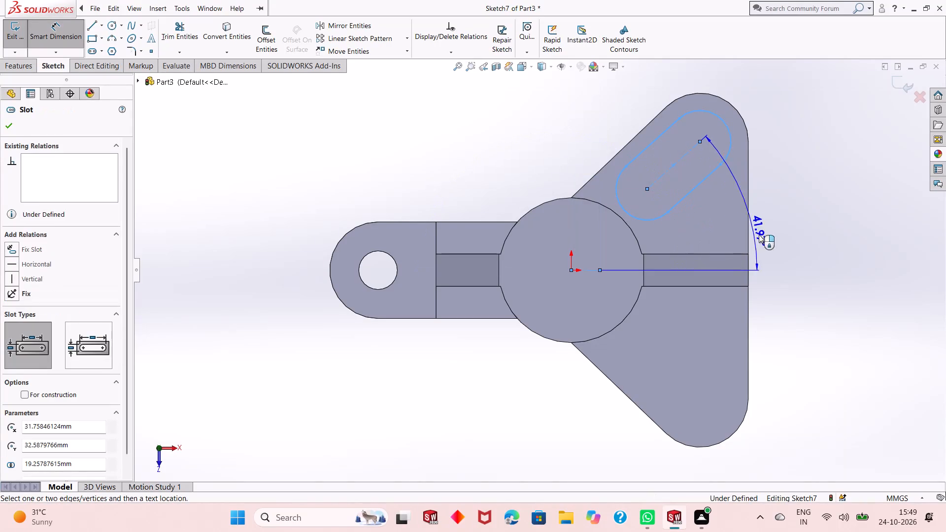
pyautogui.click(775, 239)
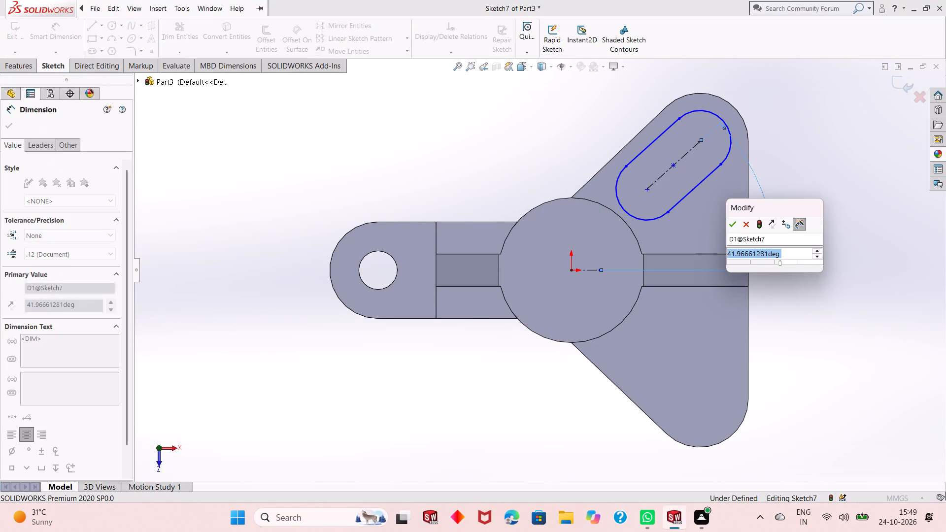
pyautogui.write('45')
pyautogui.press('Return')
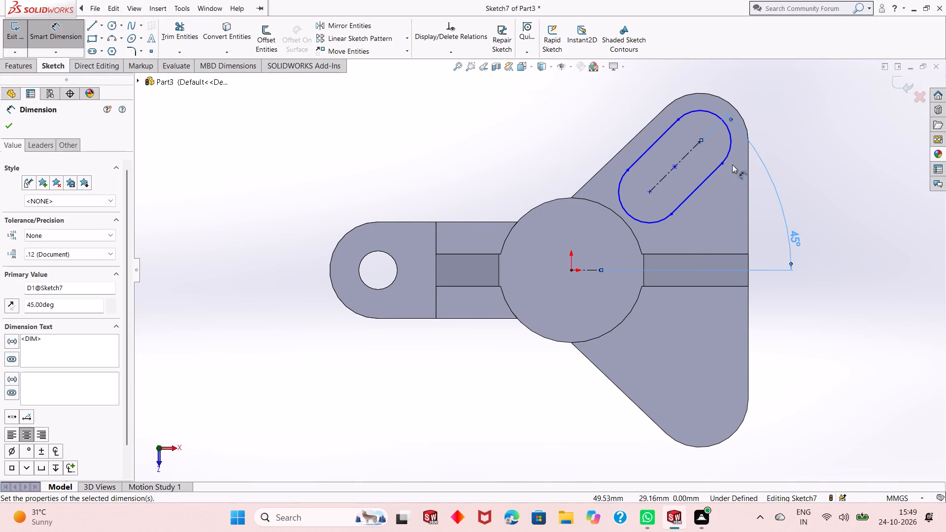
# Dimension the slot's centre-to-centre length as 15 mm.
pyautogui.click(664, 177)
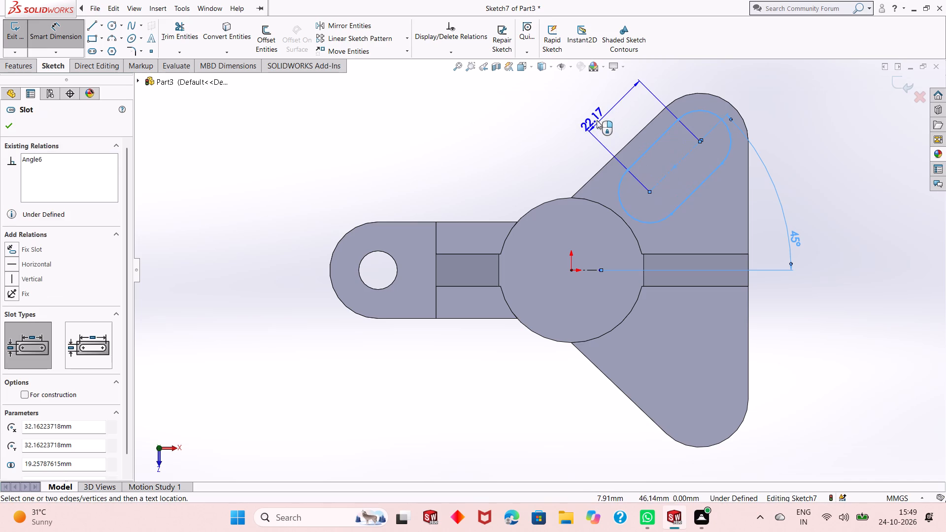
pyautogui.click(597, 119)
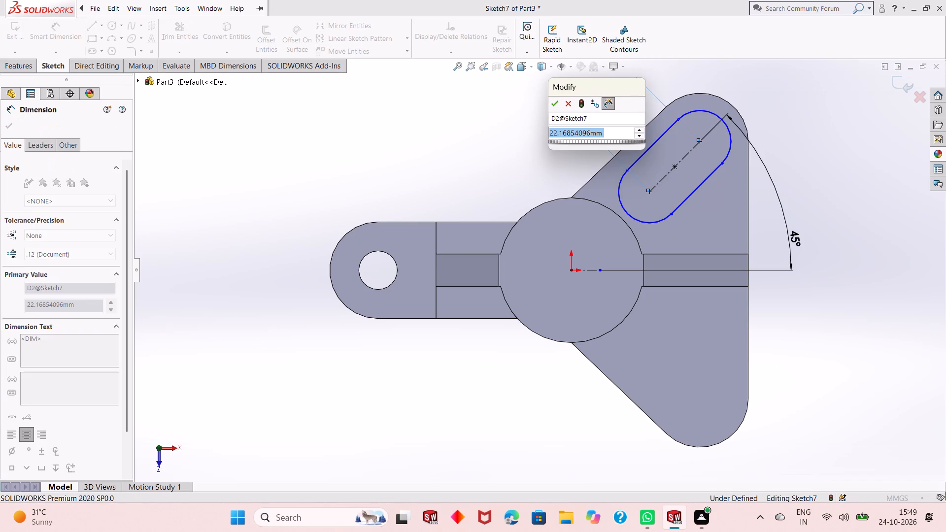
pyautogui.press('1')
pyautogui.press('5')
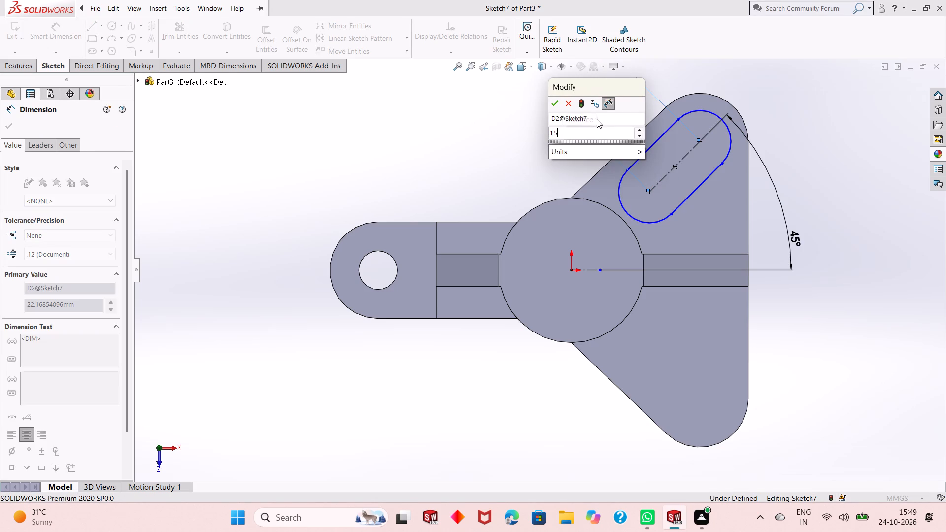
pyautogui.press('Return')
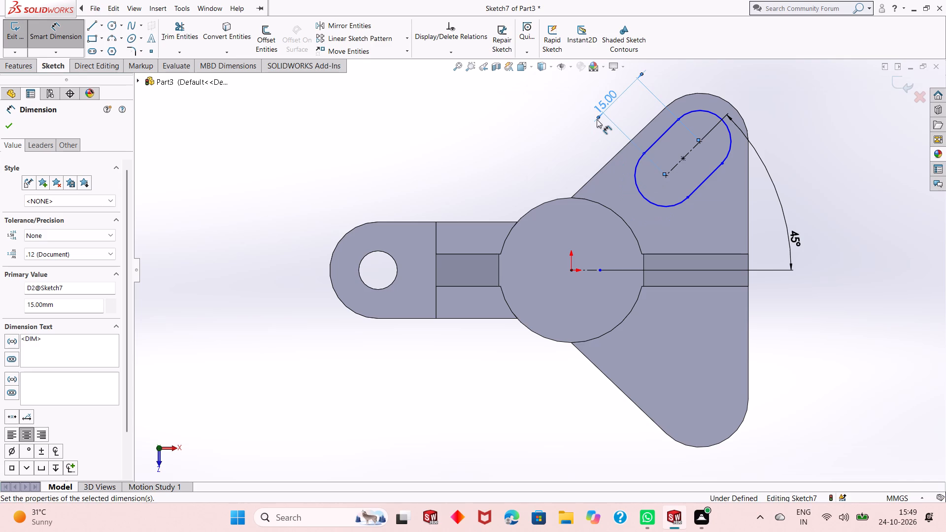
# Dimension the radius of the slot's inner end arc as 9 mm.
pyautogui.click(667, 203)
pyautogui.click(668, 207)
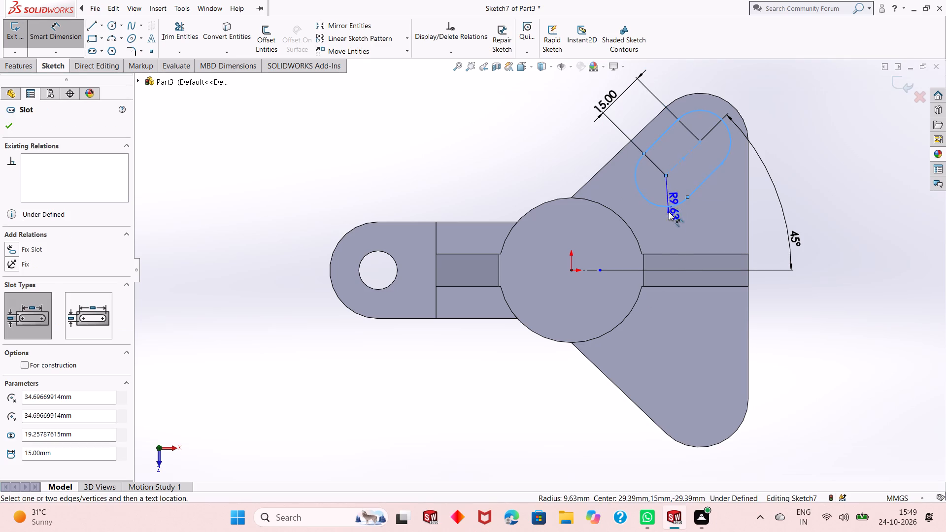
pyautogui.click(668, 341)
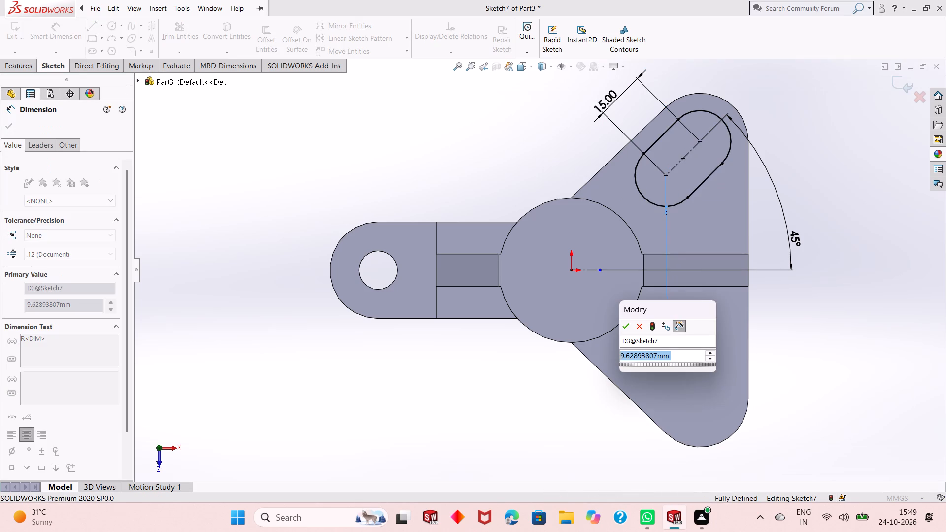
pyautogui.press('9')
pyautogui.press('Return')
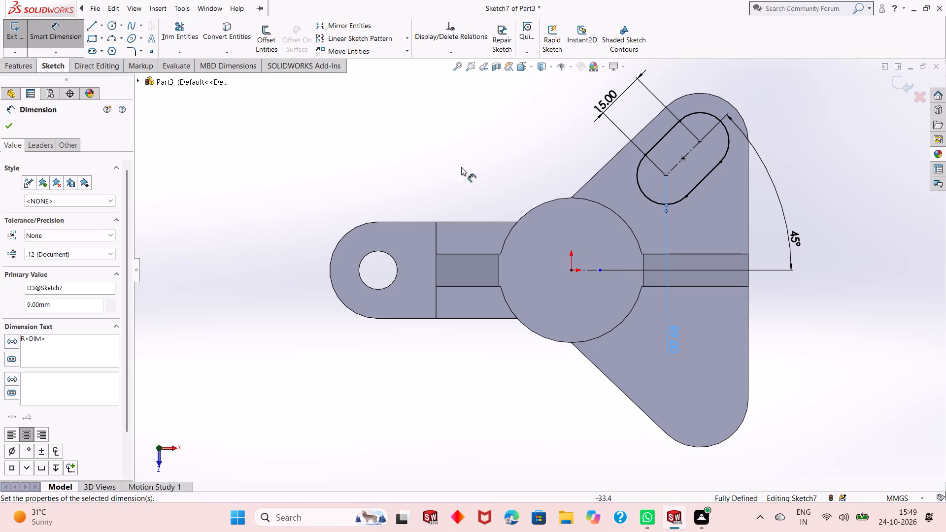
# Sketch a second straight slot from the centre of the flange's other rounded corner toward the cylinder, about 27 mm between centres and 18 mm wide.
pyautogui.rightClick(449, 159)
pyautogui.click(479, 193)
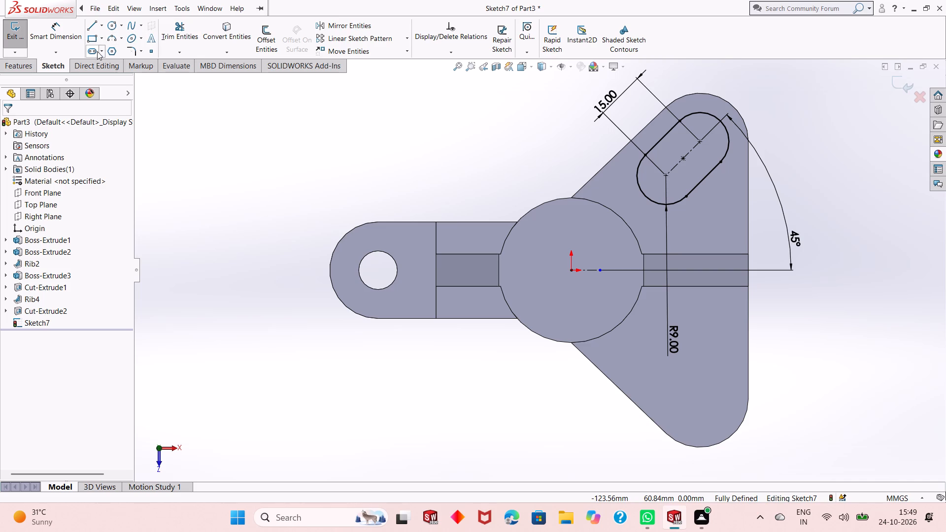
pyautogui.click(96, 52)
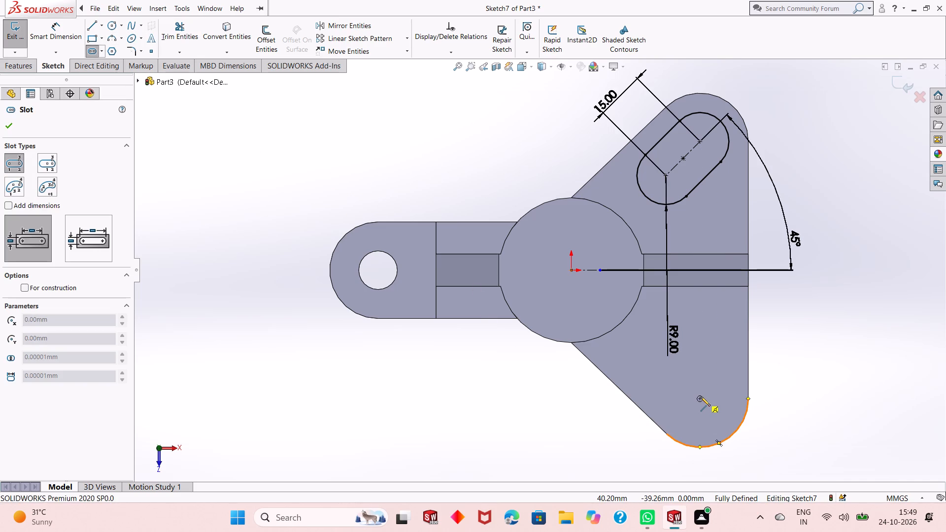
pyautogui.click(701, 399)
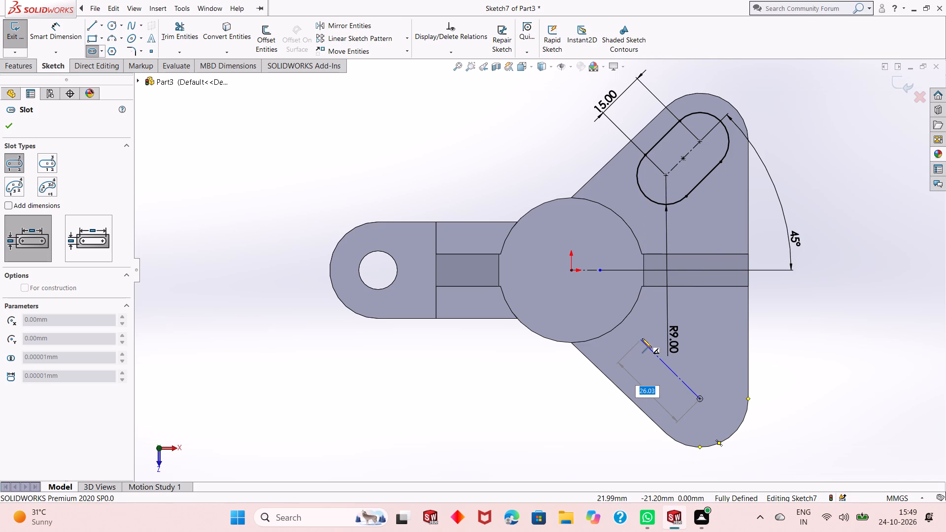
pyautogui.click(640, 335)
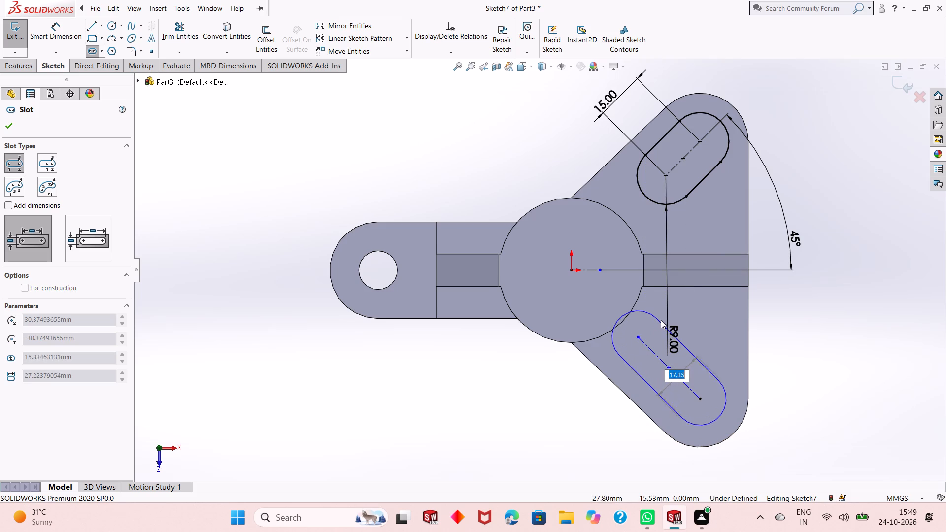
pyautogui.click(662, 319)
pyautogui.rightClick(177, 157)
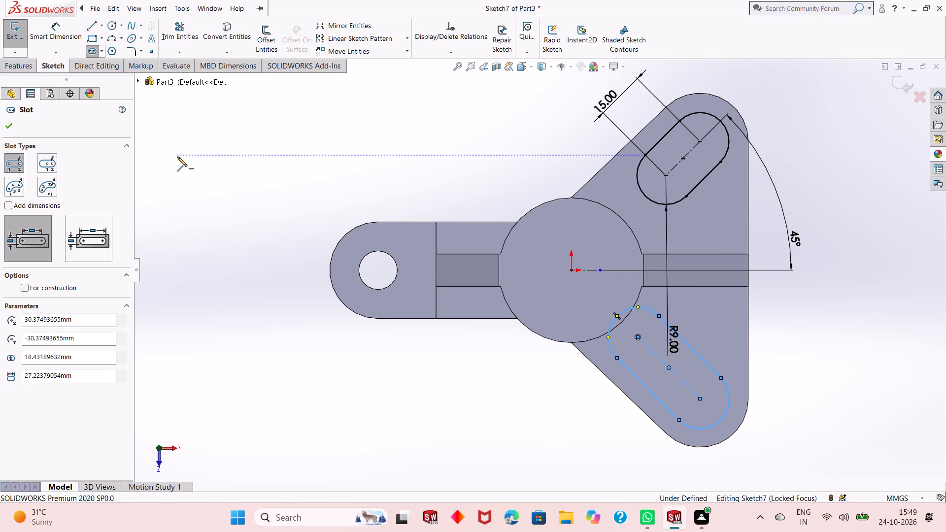
pyautogui.click(208, 169)
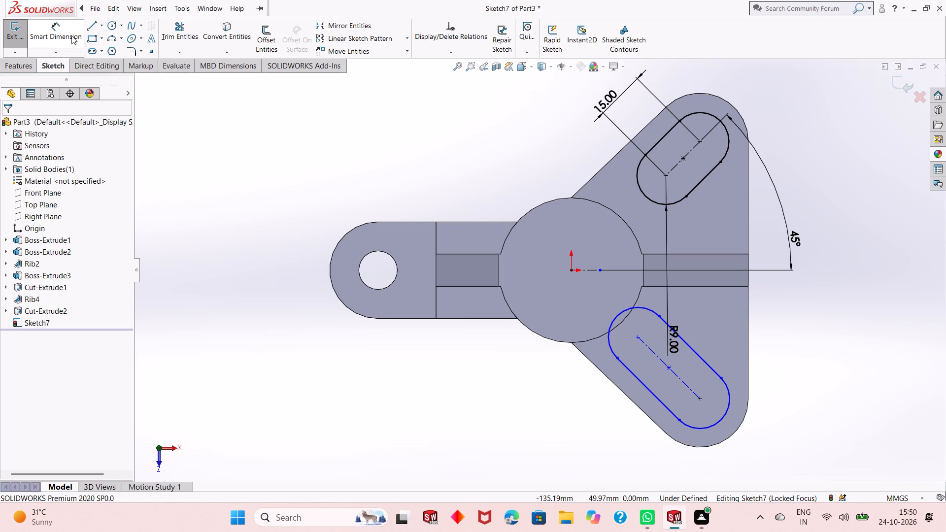
# Dimension the angle between the horizontal centerline and the second slot's centreline as 45°.
pyautogui.click(69, 33)
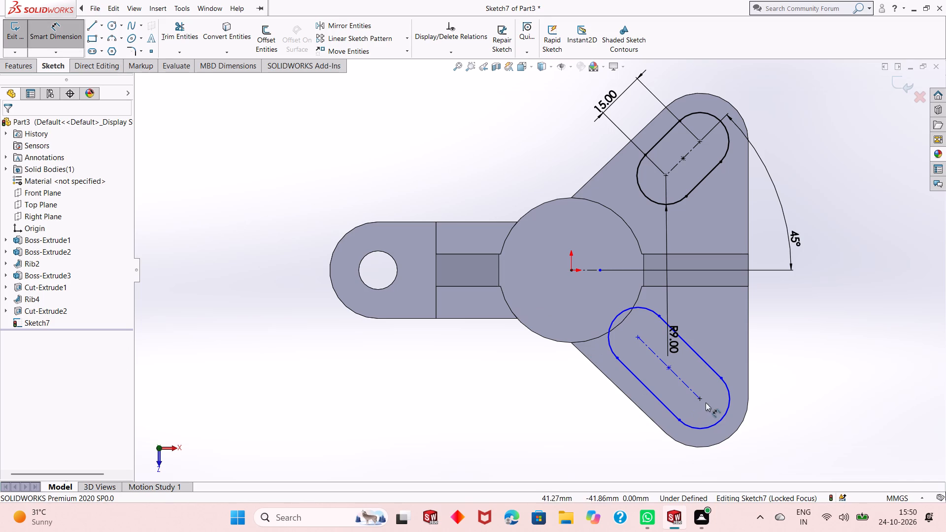
pyautogui.click(654, 354)
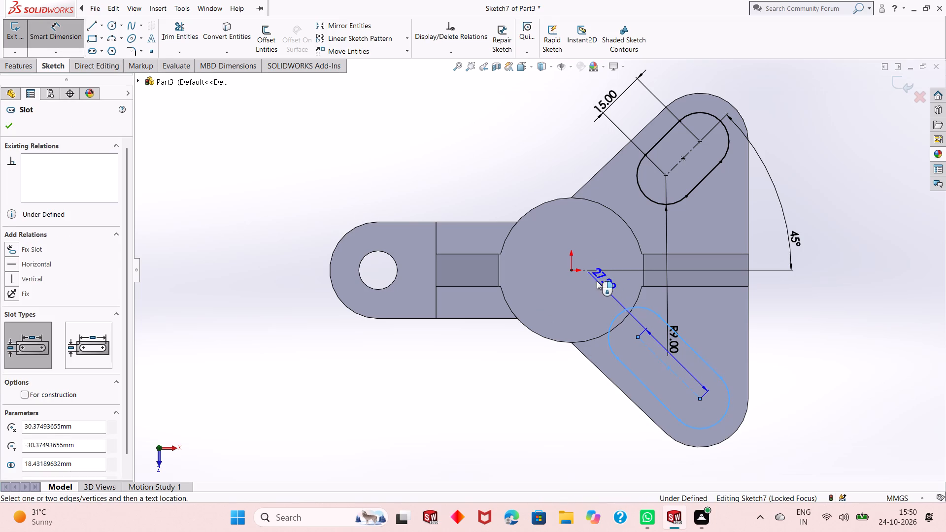
pyautogui.click(586, 270)
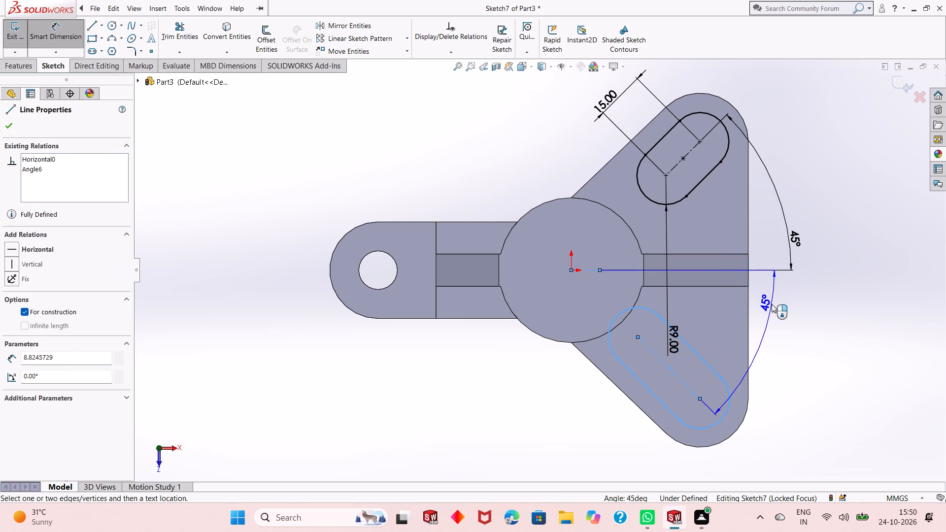
pyautogui.click(772, 304)
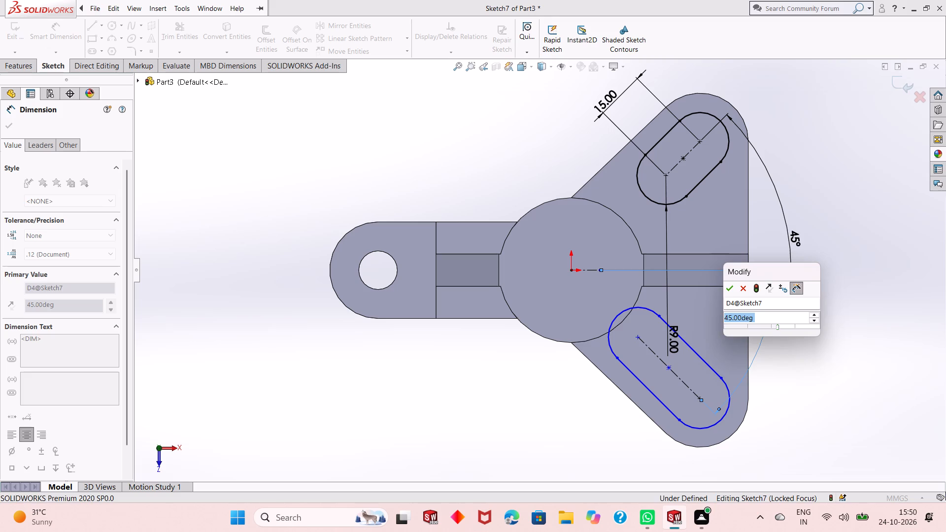
pyautogui.press('Return')
# Dimension the second slot's centre-to-centre length as 15 mm.
pyautogui.click(678, 376)
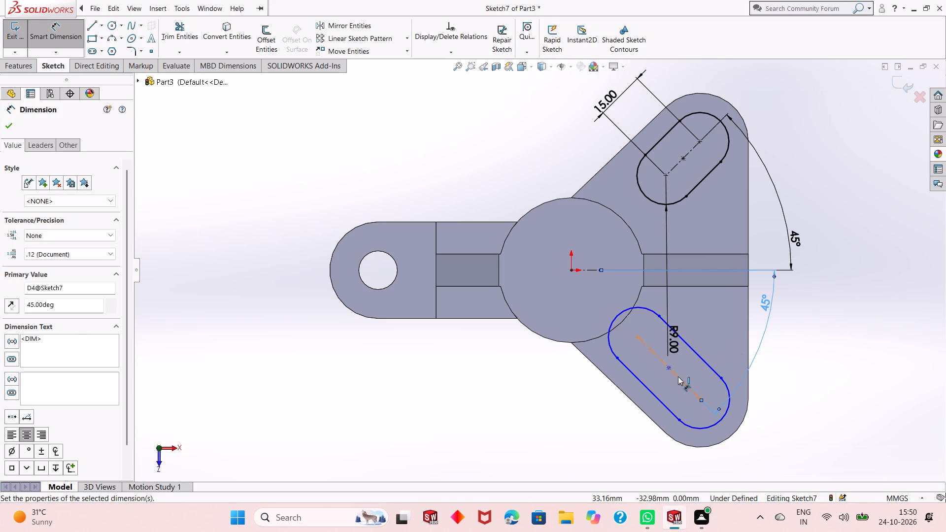
pyautogui.click(587, 433)
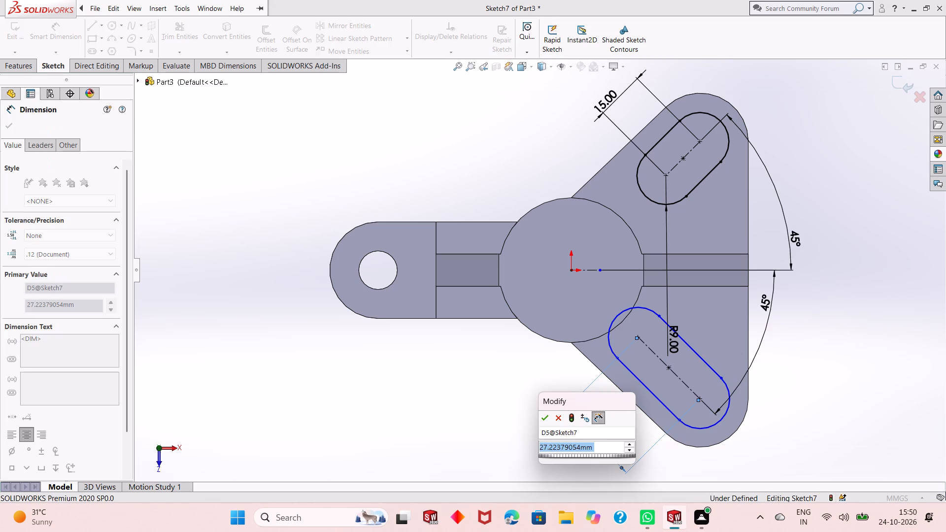
pyautogui.write('15')
pyautogui.press('Return')
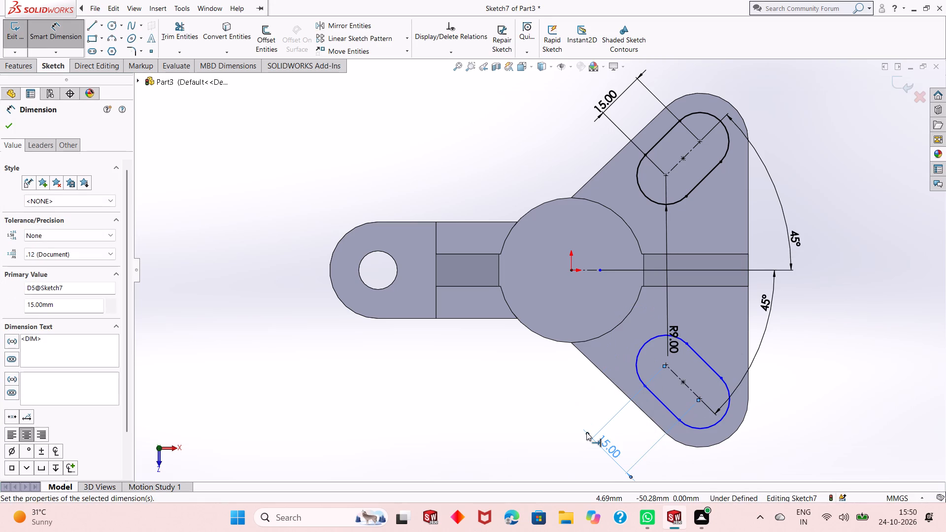
# Dimension the radius of the second slot's outer end arc as 9 mm.
pyautogui.click(700, 427)
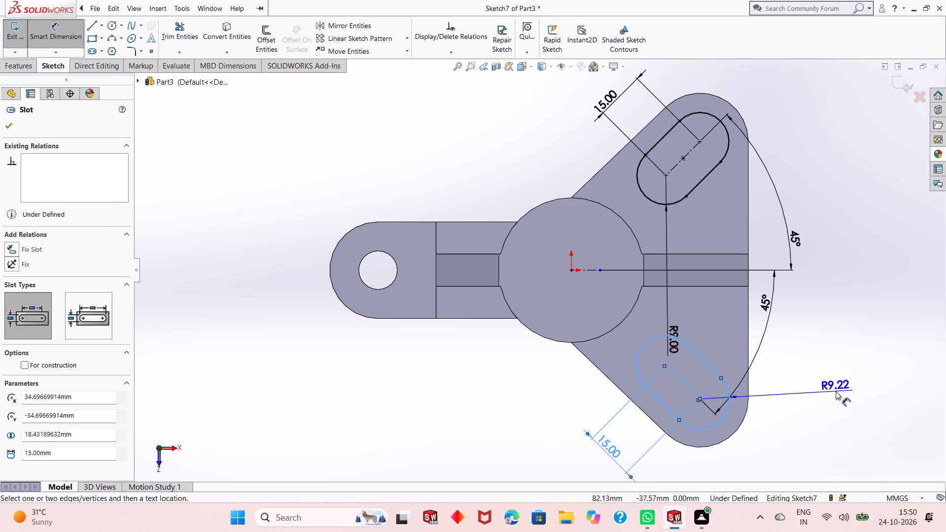
pyautogui.click(836, 391)
pyautogui.press('9')
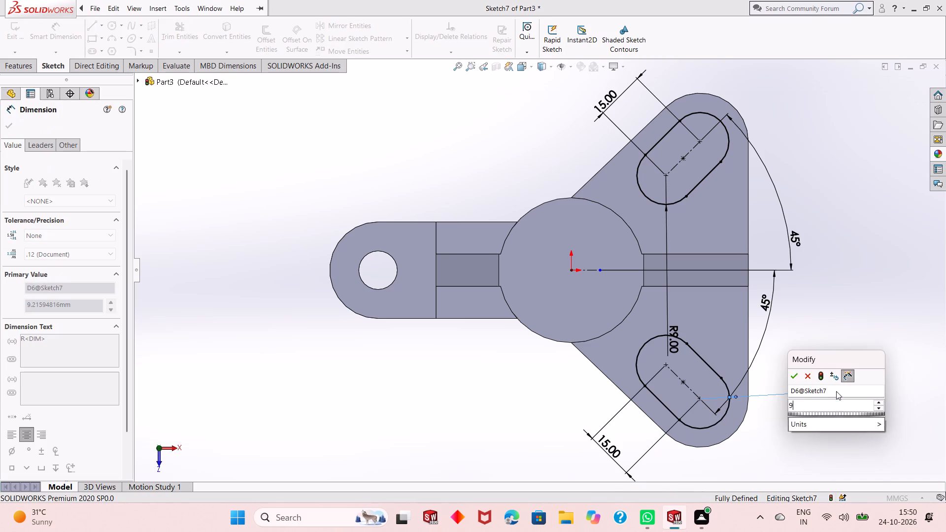
pyautogui.press('Return')
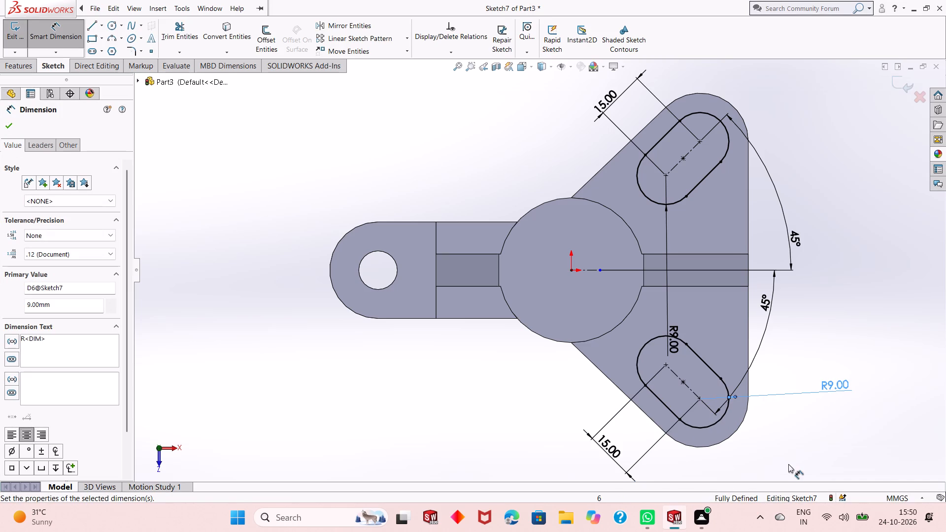
pyautogui.scroll(2, 655, 353)
pyautogui.rightClick(741, 224)
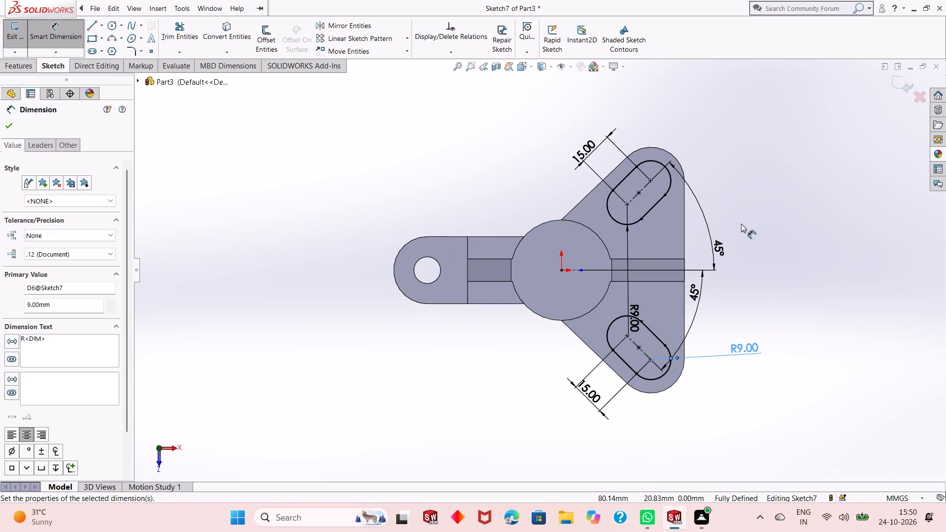
pyautogui.click(764, 257)
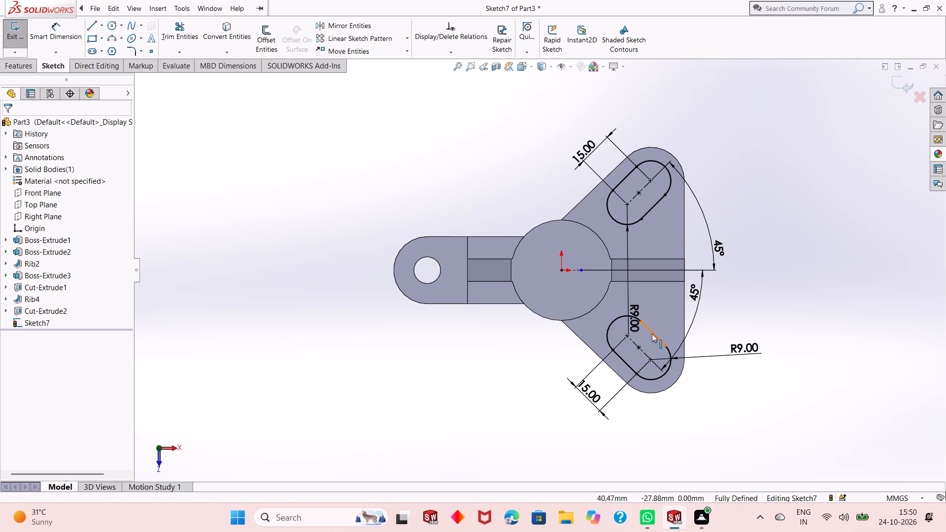
# Cut-extrude both flange slots from the sketch plane to a blind depth of 5 mm.
pyautogui.scroll(-1, 652, 320)
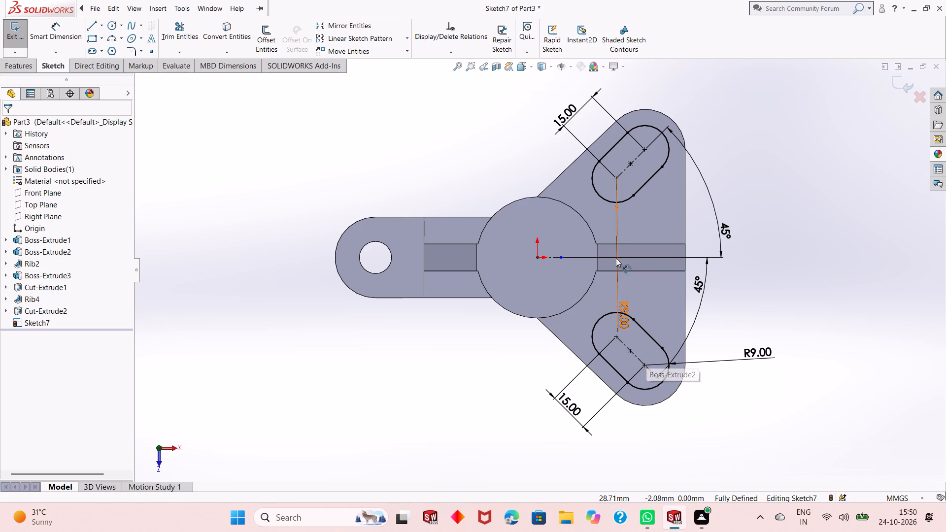
pyautogui.click(24, 66)
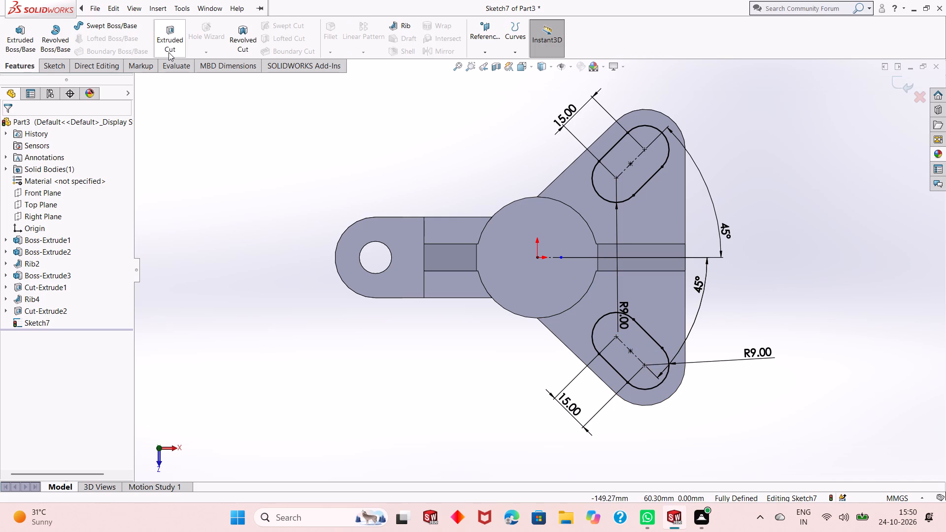
pyautogui.click(169, 52)
pyautogui.moveTo(536, 357); pyautogui.dragTo(534, 316, button='middle')
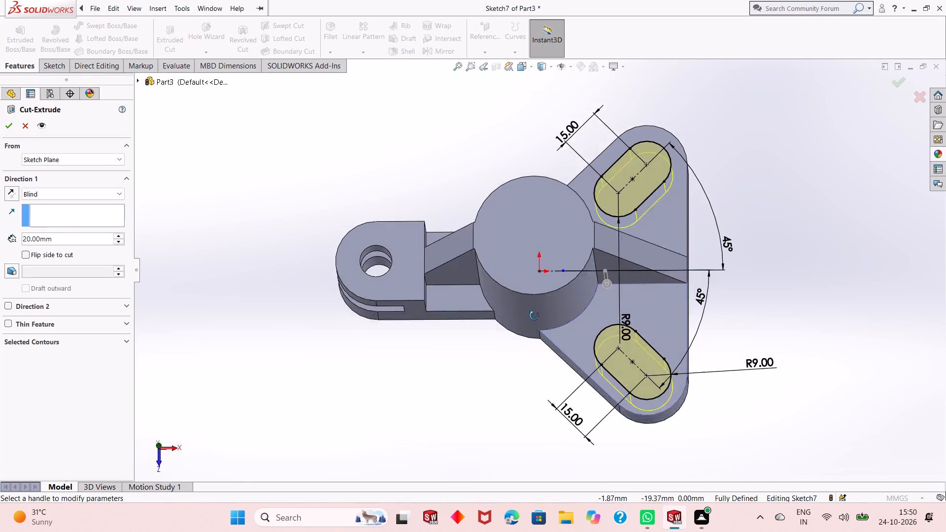
pyautogui.moveTo(534, 316); pyautogui.dragTo(545, 211, button='middle')
pyautogui.doubleClick(68, 233)
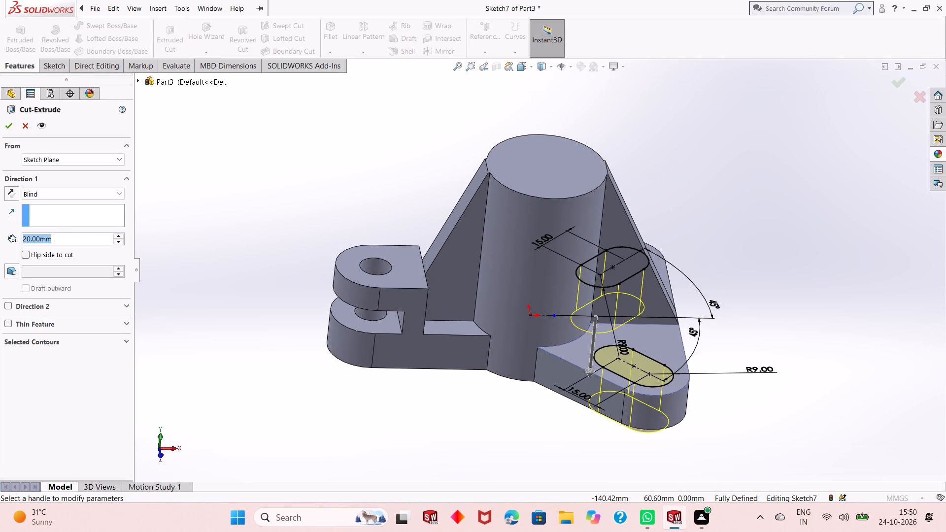
pyautogui.click(68, 235)
pyautogui.click(69, 235)
pyautogui.press('5')
pyautogui.press('Return')
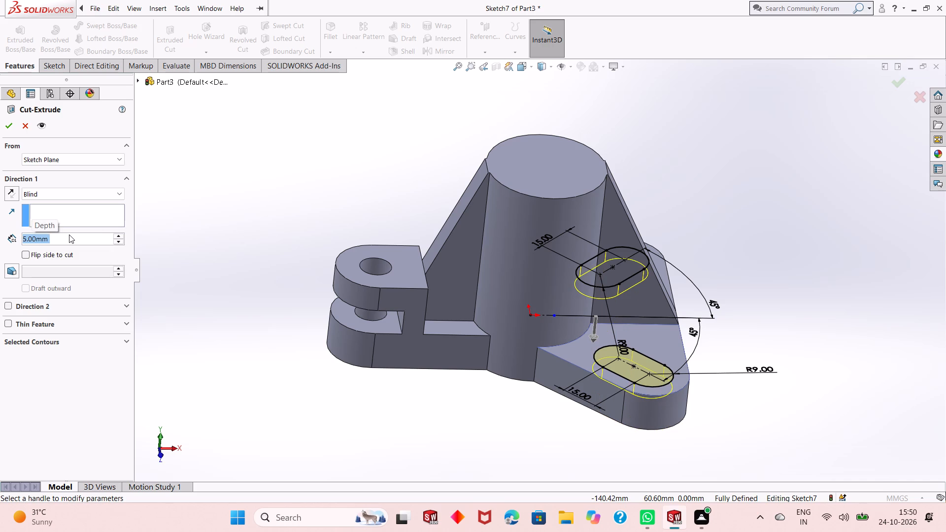
pyautogui.click(9, 132)
pyautogui.click(341, 433)
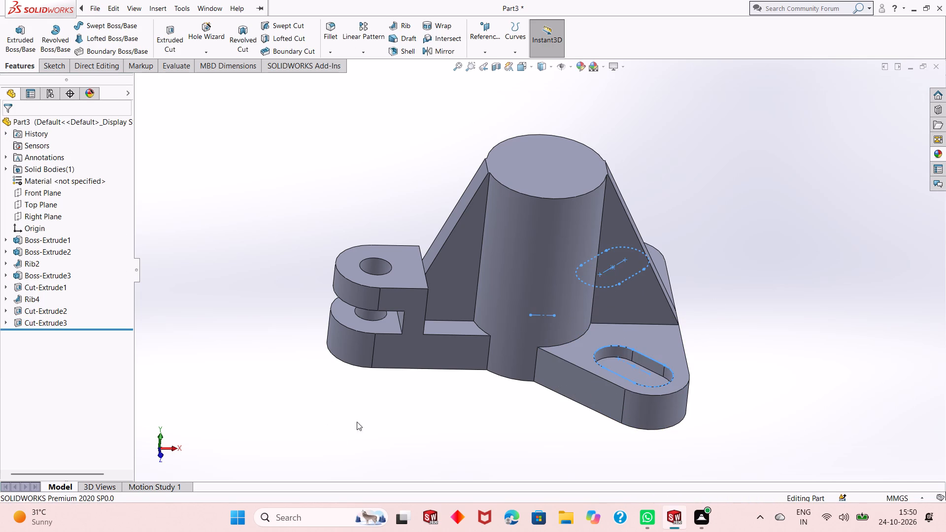
# On the floor of the second slot recess, sketch an inner straight slot between its end-arc centres, 15 mm between centres and about 10 mm wide.
pyautogui.moveTo(541, 348); pyautogui.dragTo(522, 431, button='middle')
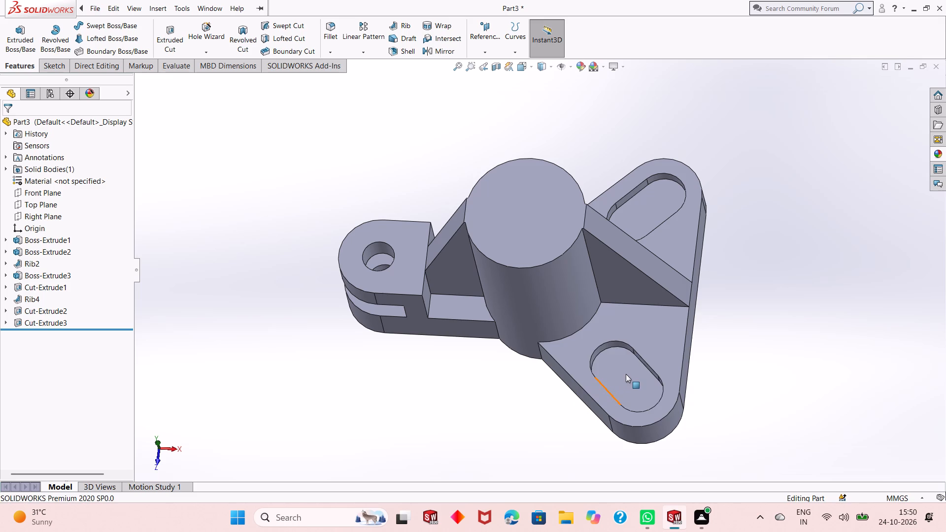
pyautogui.click(627, 374)
pyautogui.click(669, 345)
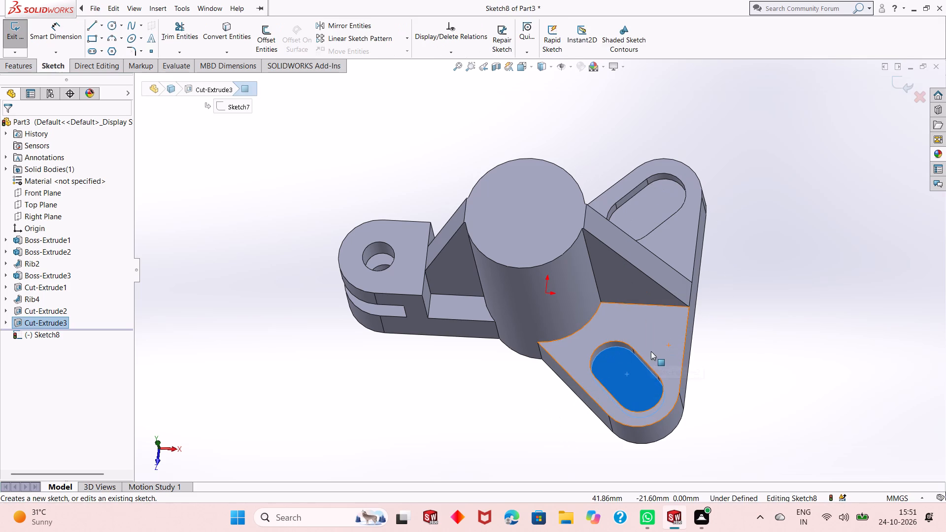
pyautogui.hotkey('ctrl', '8')
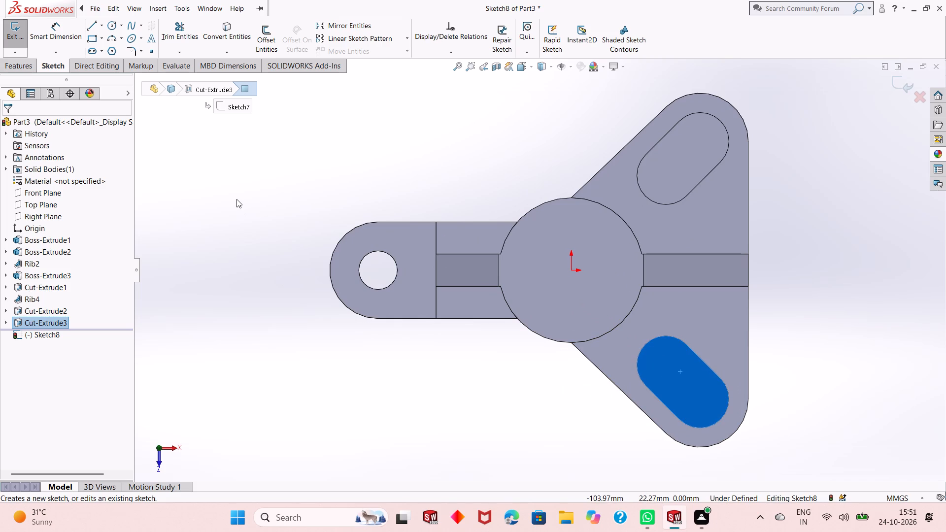
pyautogui.press('Escape')
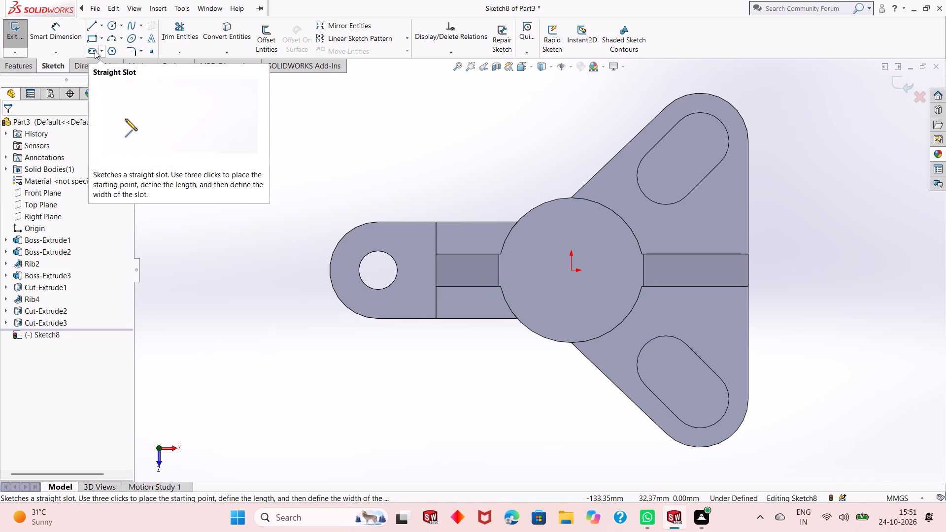
pyautogui.click(92, 55)
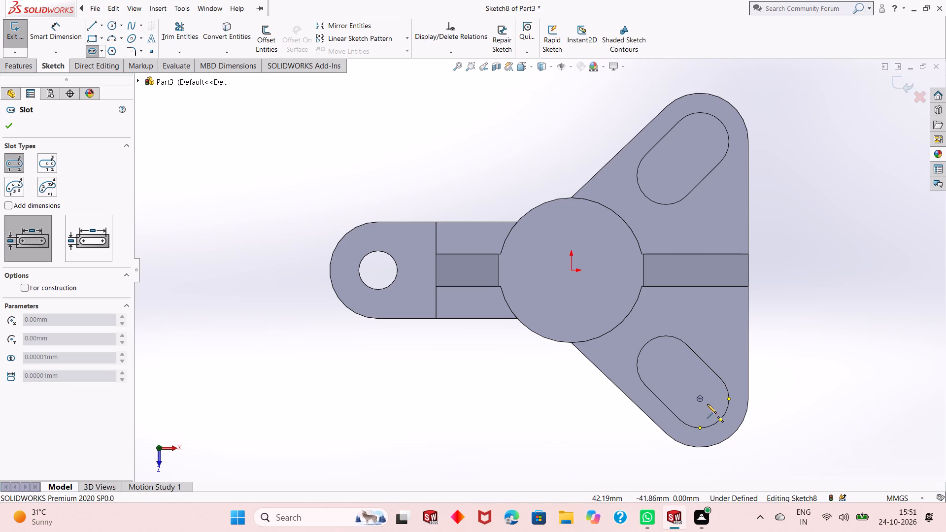
pyautogui.click(700, 398)
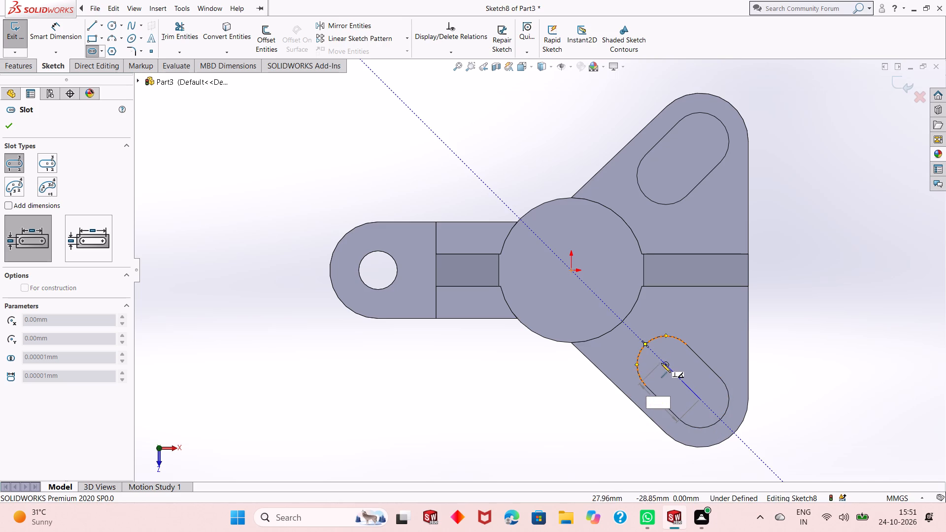
pyautogui.click(666, 365)
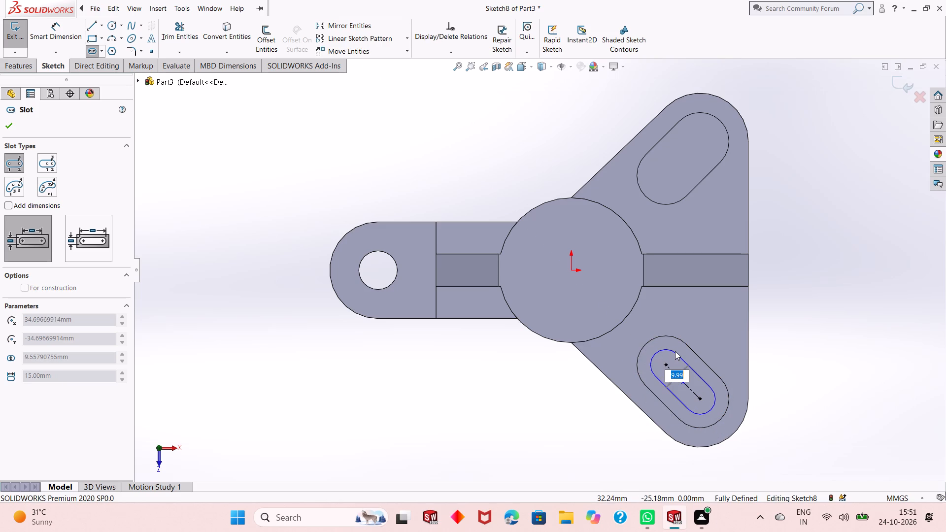
pyautogui.click(675, 351)
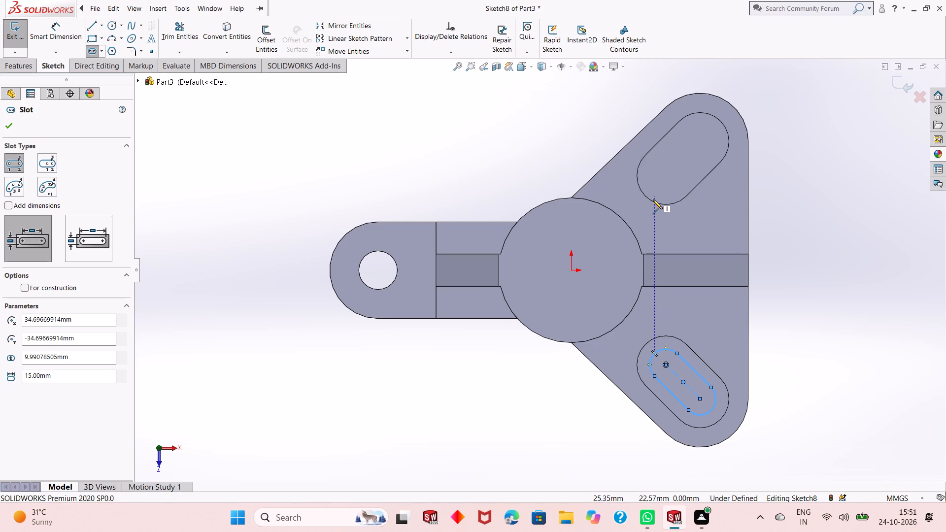
# Sketch an inner straight slot in the first flange recess between its end-arc centres, 15 mm between centres and about 9 mm wide.
pyautogui.click(667, 177)
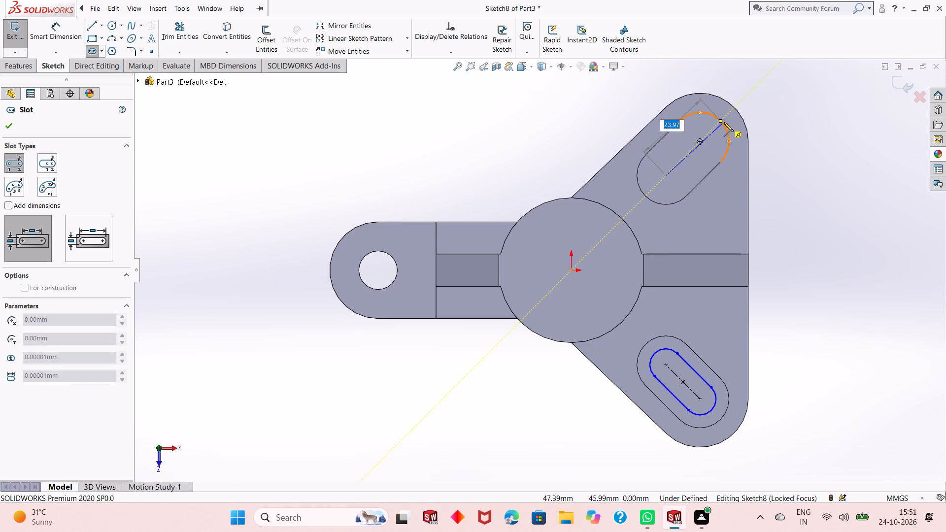
pyautogui.click(700, 140)
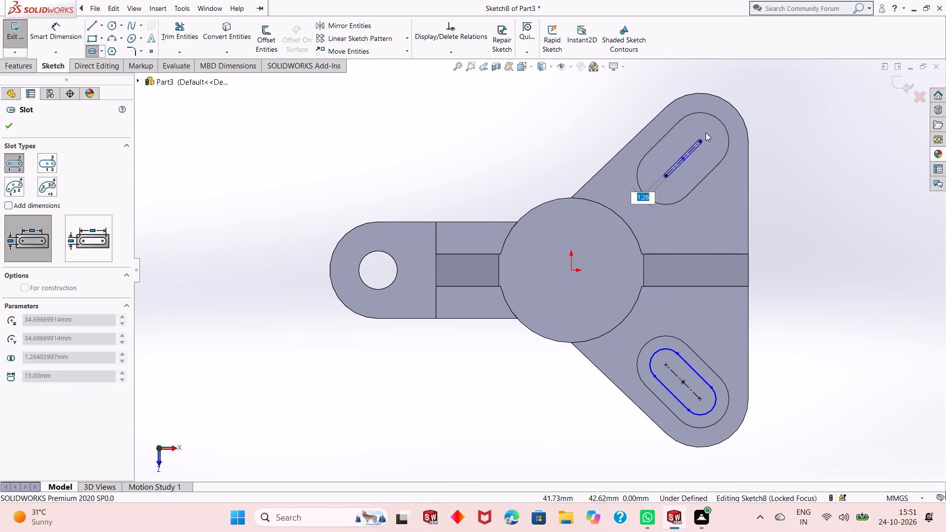
pyautogui.click(719, 142)
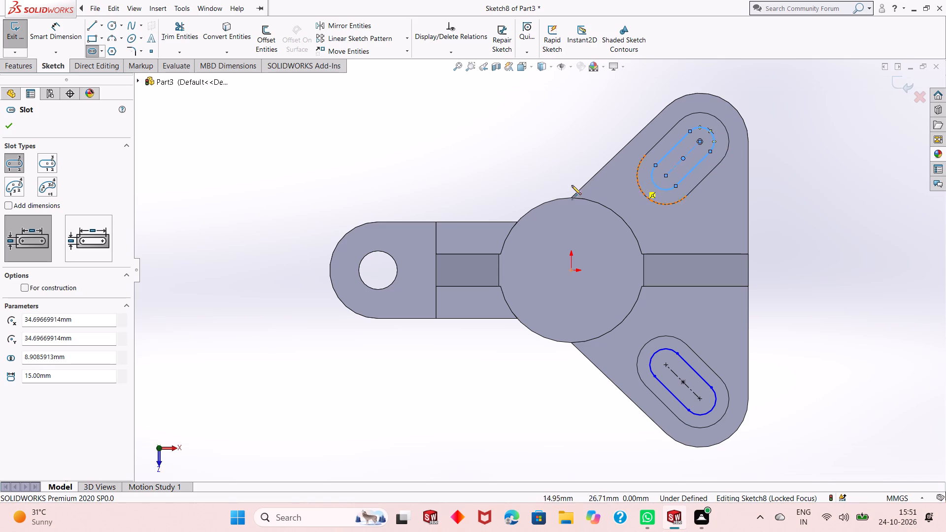
pyautogui.rightClick(402, 161)
pyautogui.click(422, 165)
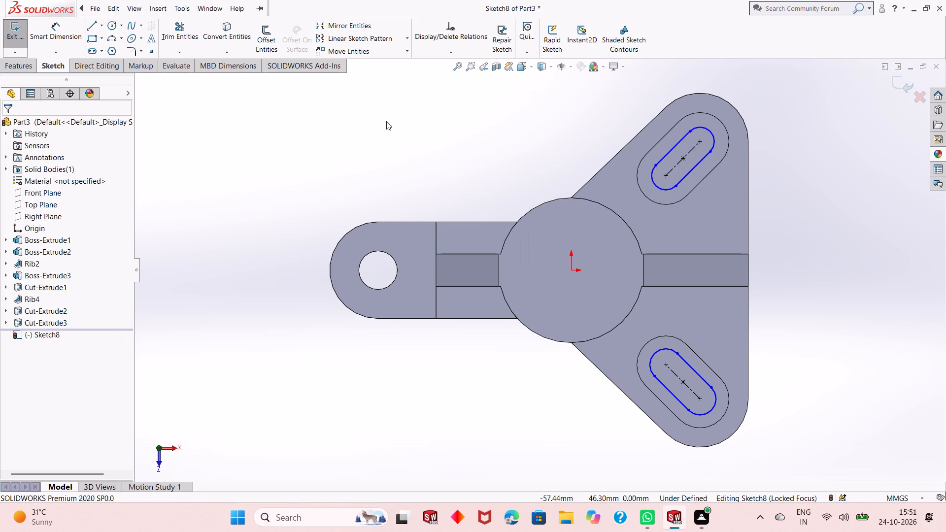
# Dimension the outer end-arc radius of the first recess's inner slot as 5 mm.
pyautogui.scroll(1, 513, 219)
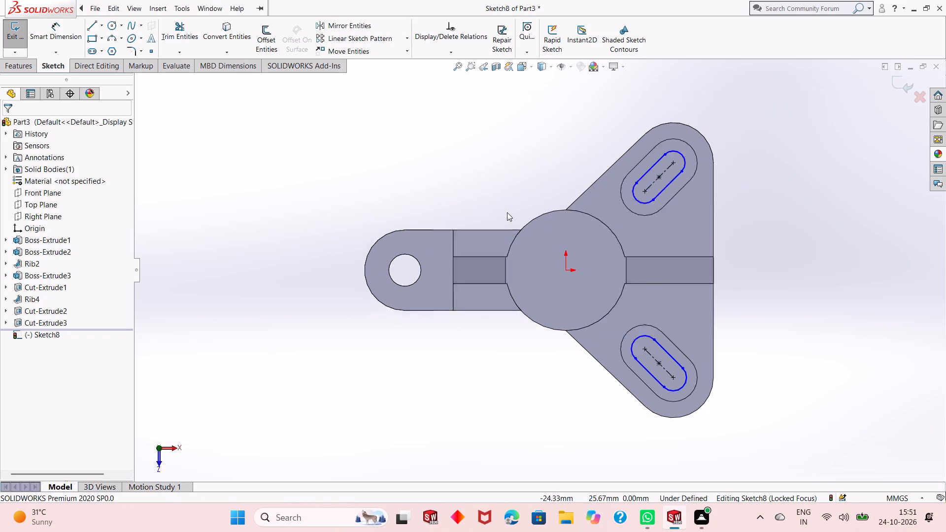
pyautogui.scroll(1, 507, 212)
pyautogui.scroll(-2, 683, 277)
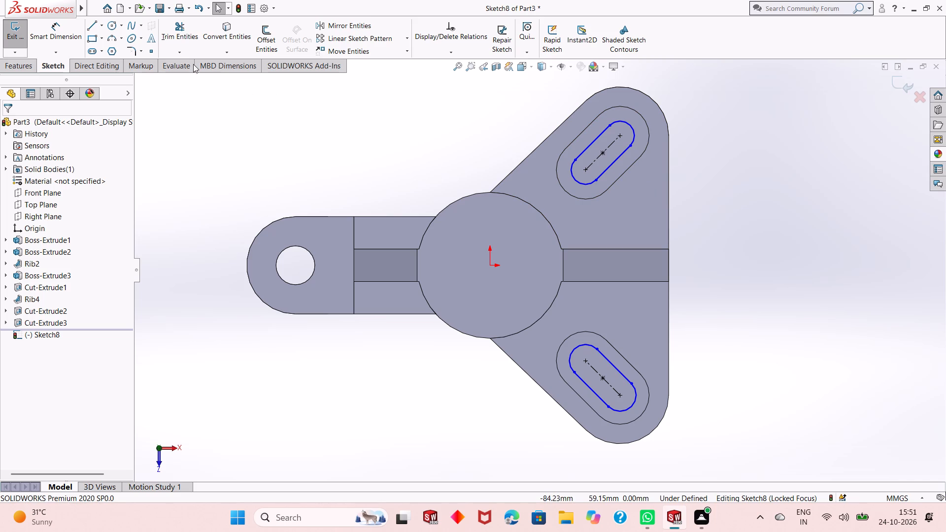
pyautogui.click(71, 33)
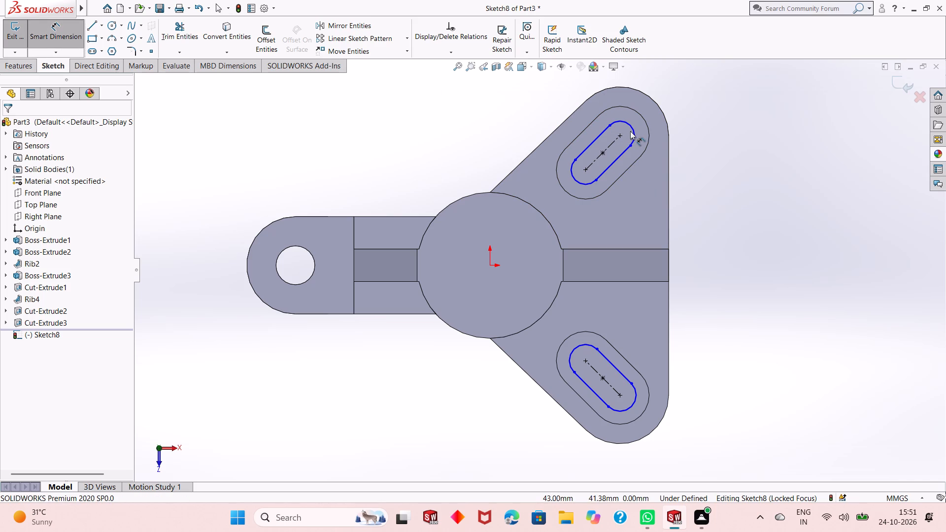
pyautogui.click(632, 131)
pyautogui.click(701, 110)
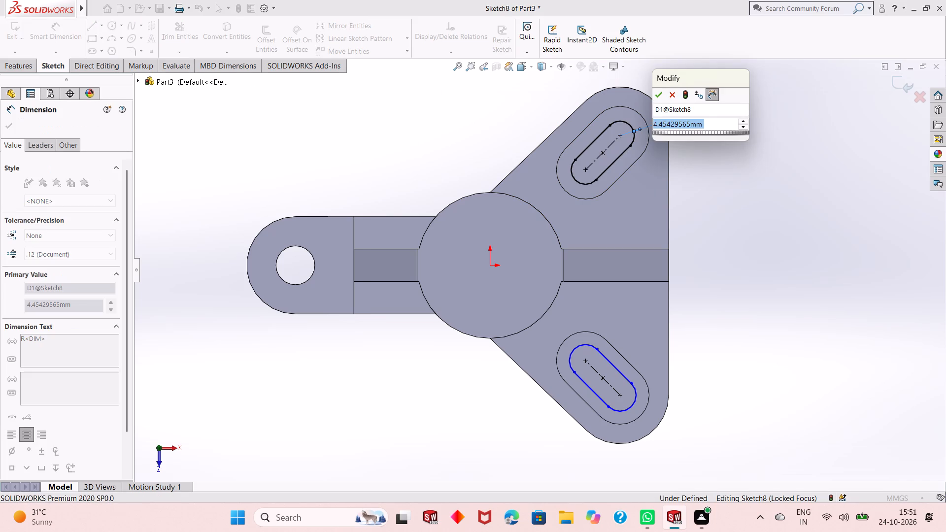
pyautogui.press('5')
pyautogui.press('Return')
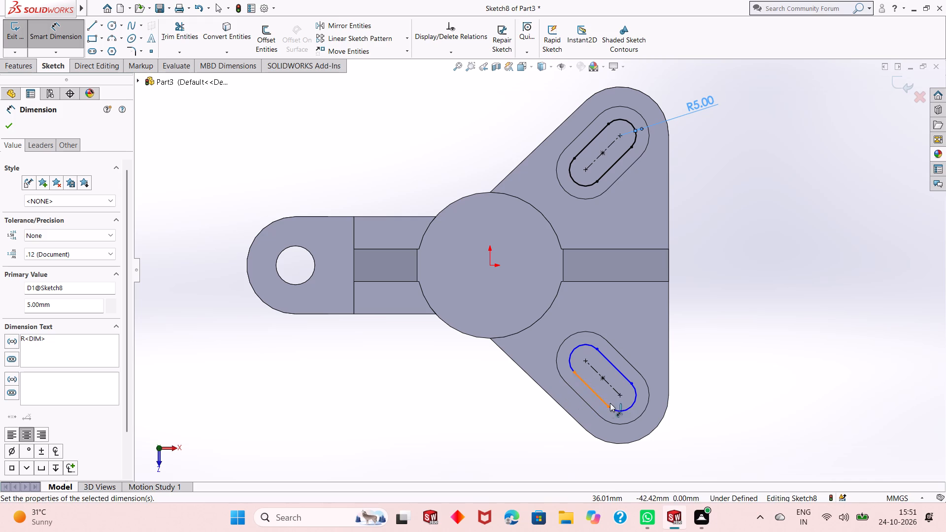
# Dimension the outer end-arc radius of the second recess's inner slot as 5 mm.
pyautogui.click(635, 399)
pyautogui.click(744, 367)
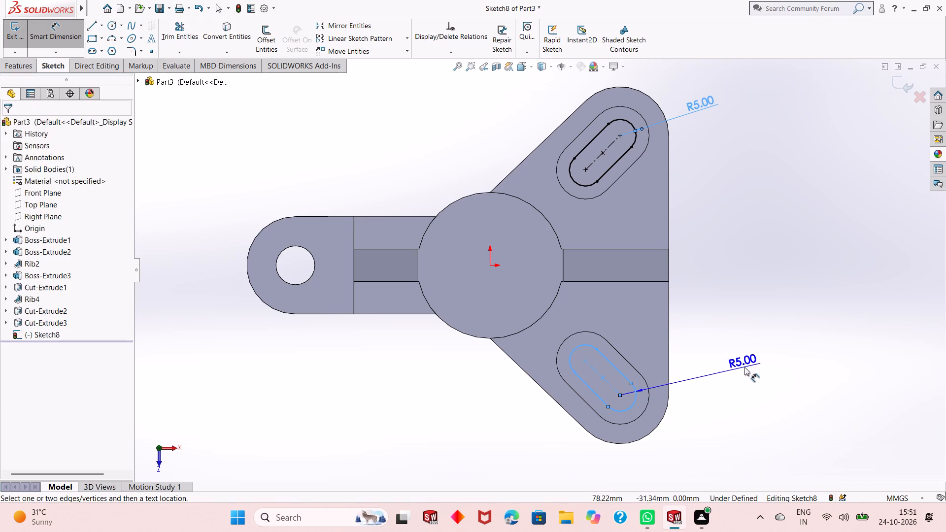
pyautogui.press('5')
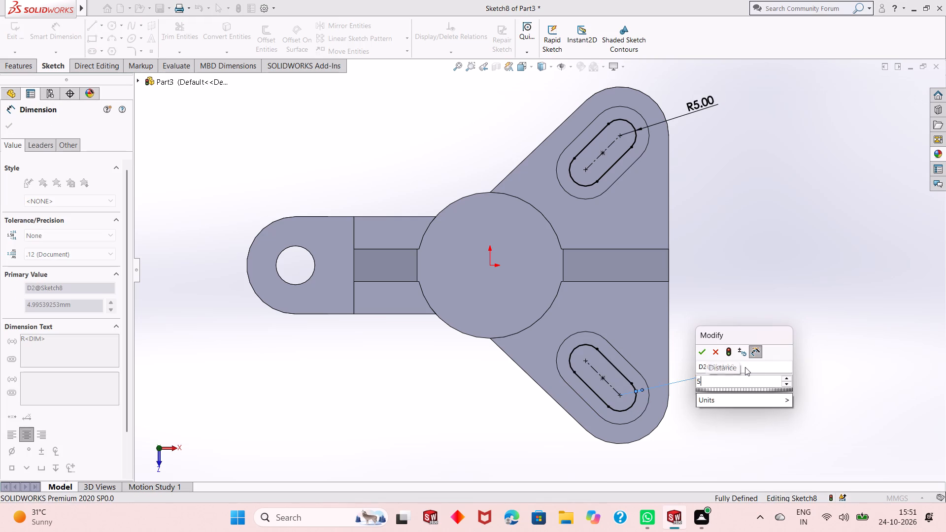
pyautogui.press('Return')
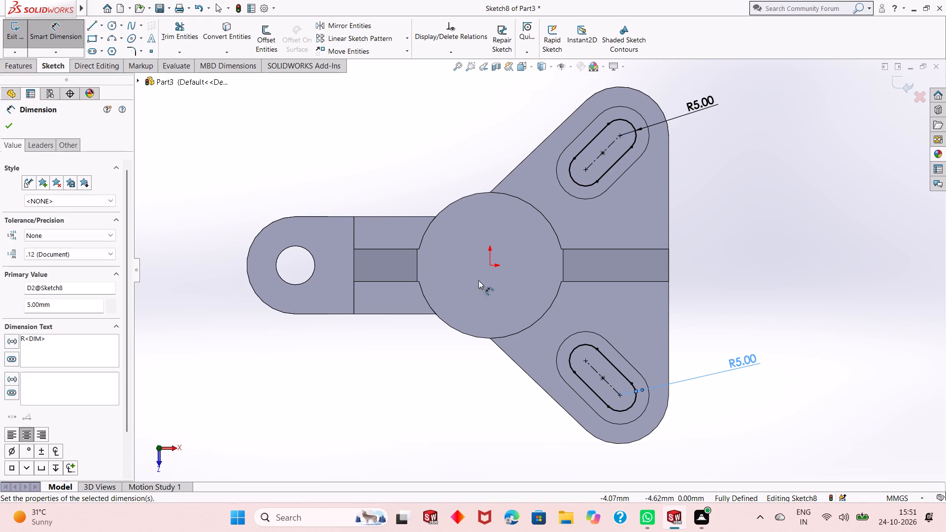
pyautogui.rightClick(773, 150)
pyautogui.click(807, 180)
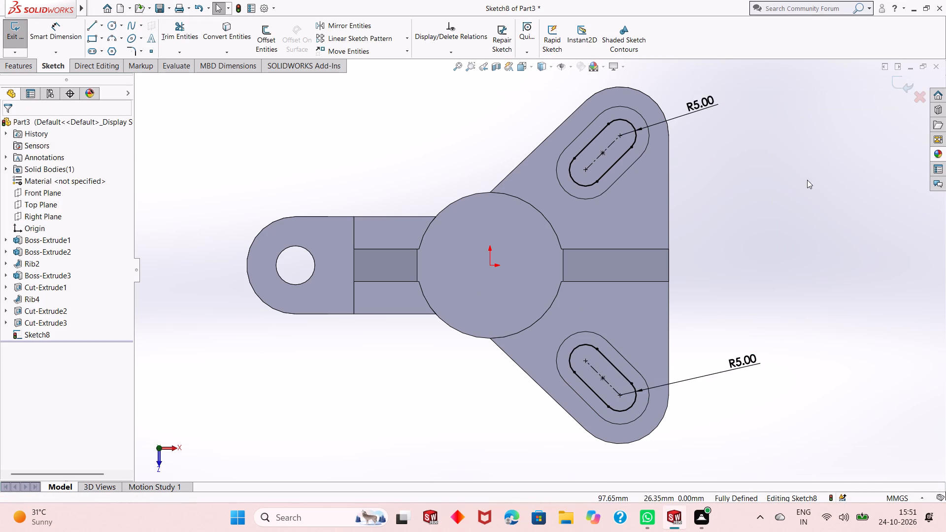
# Cut-extrude both inner slots from the sketch plane, with Direction 1 set to Up To Next and Direction 2 to Through All.
pyautogui.click(11, 64)
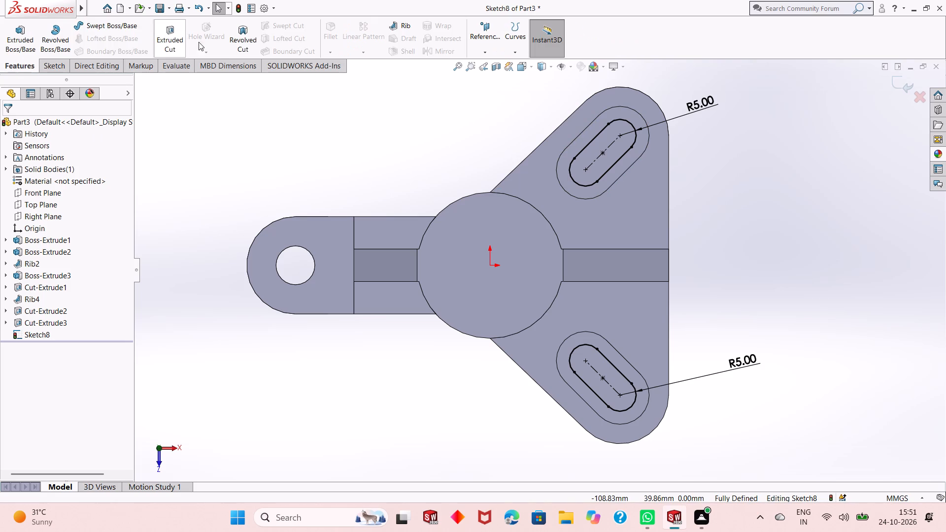
pyautogui.click(177, 44)
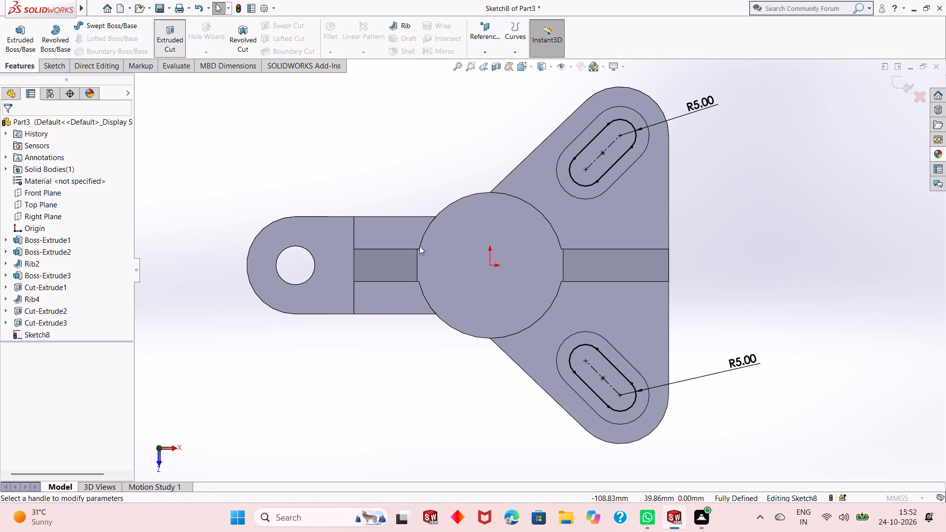
pyautogui.click(83, 190)
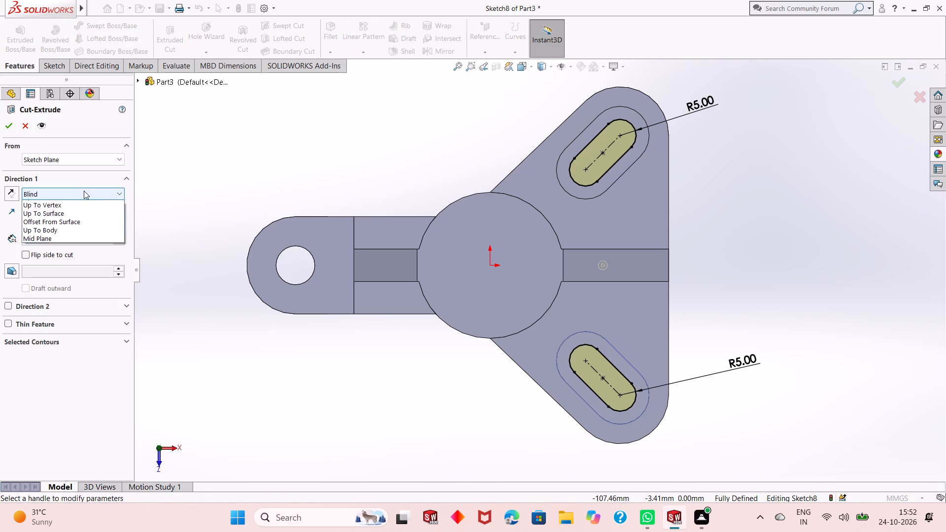
pyautogui.click(93, 234)
pyautogui.click(94, 191)
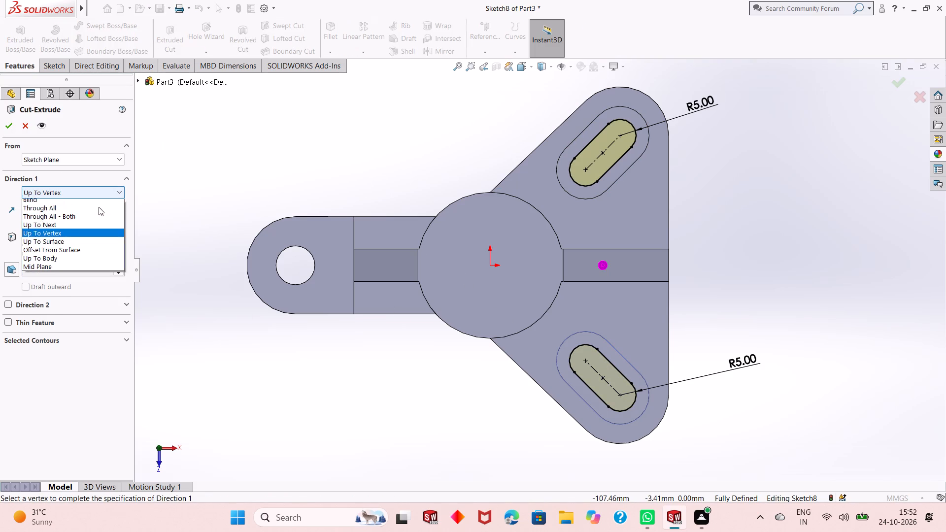
pyautogui.click(99, 221)
pyautogui.click(101, 191)
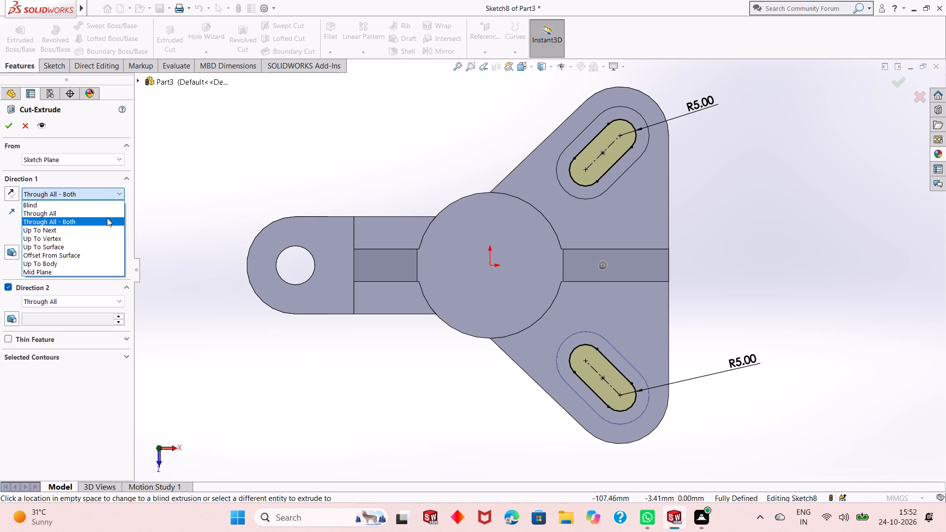
pyautogui.click(107, 227)
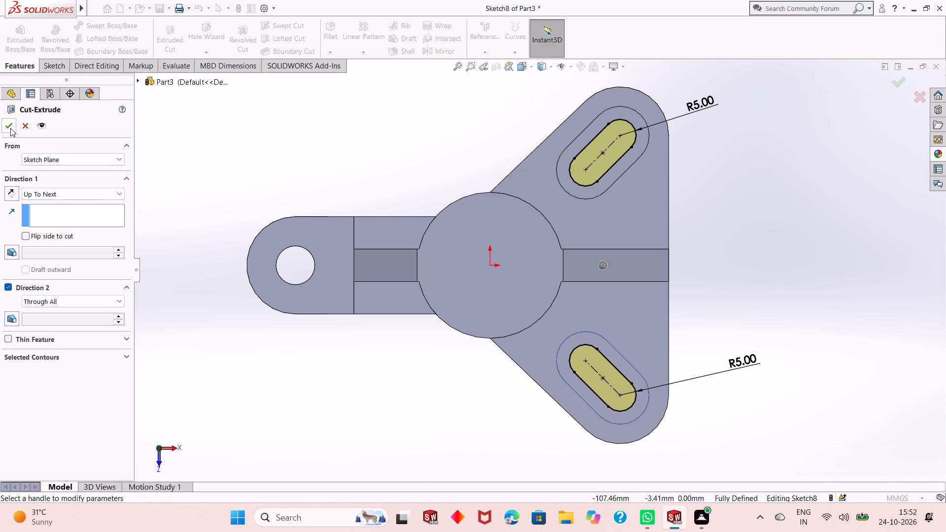
pyautogui.click(10, 128)
# On the cylinder's top face, sketch a circle about 16.7 mm in diameter centred on the origin.
pyautogui.moveTo(641, 364); pyautogui.dragTo(660, 270, button='middle')
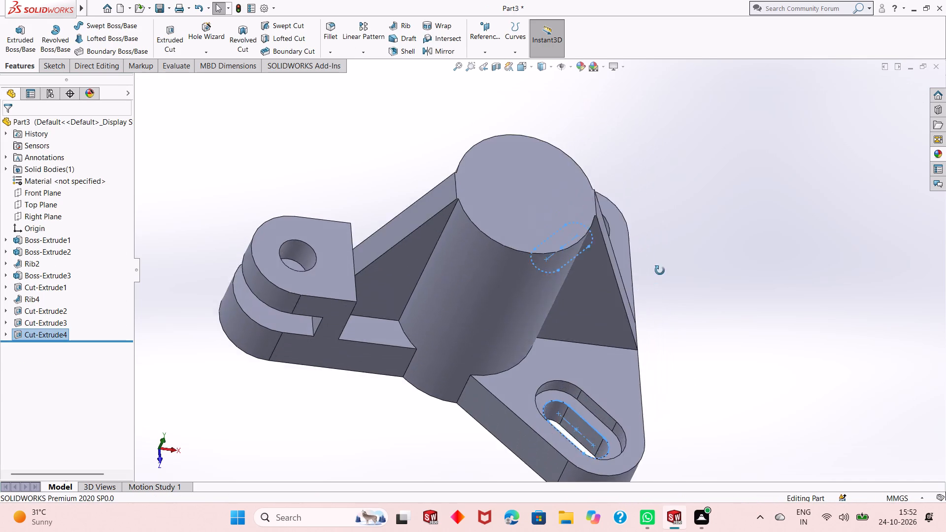
pyautogui.moveTo(660, 270); pyautogui.dragTo(657, 251, button='middle')
pyautogui.scroll(3, 601, 308)
pyautogui.click(666, 304)
pyautogui.moveTo(545, 336); pyautogui.dragTo(516, 347, button='middle')
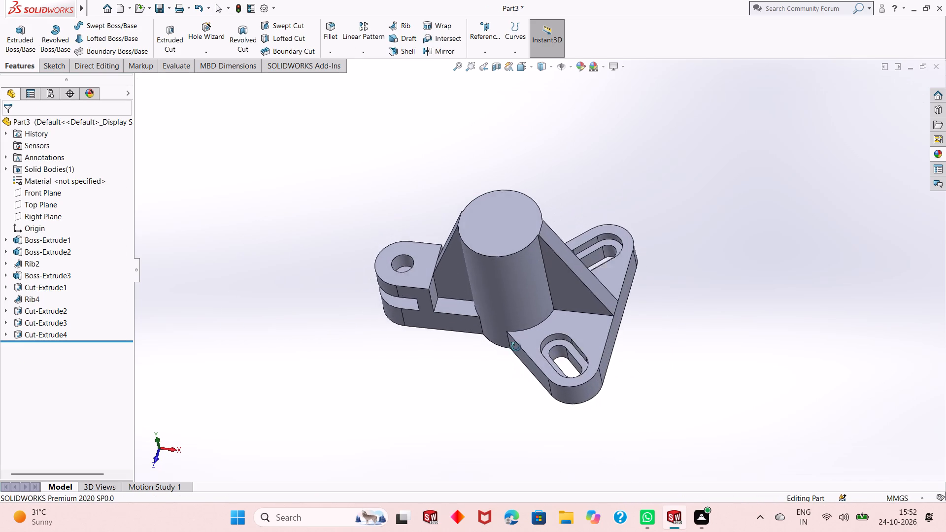
pyautogui.moveTo(516, 347); pyautogui.dragTo(517, 337, button='middle')
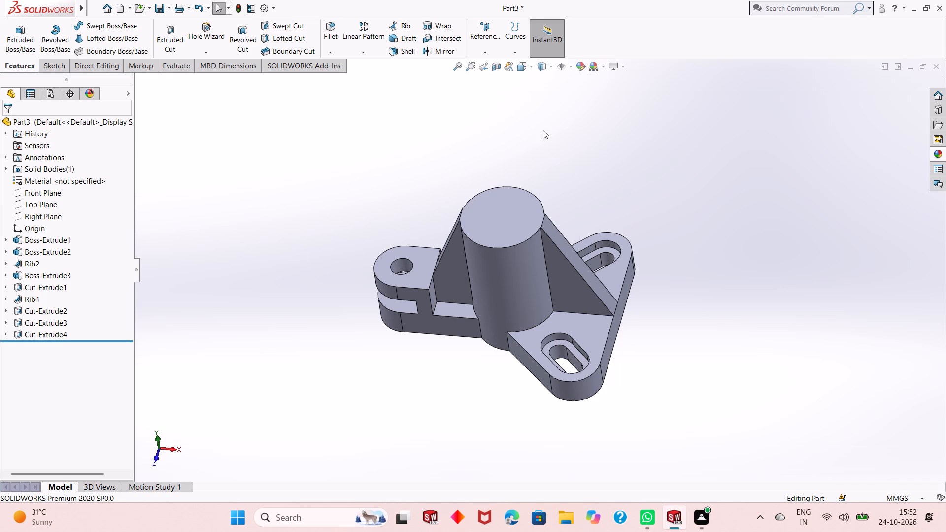
pyautogui.click(526, 206)
pyautogui.click(569, 179)
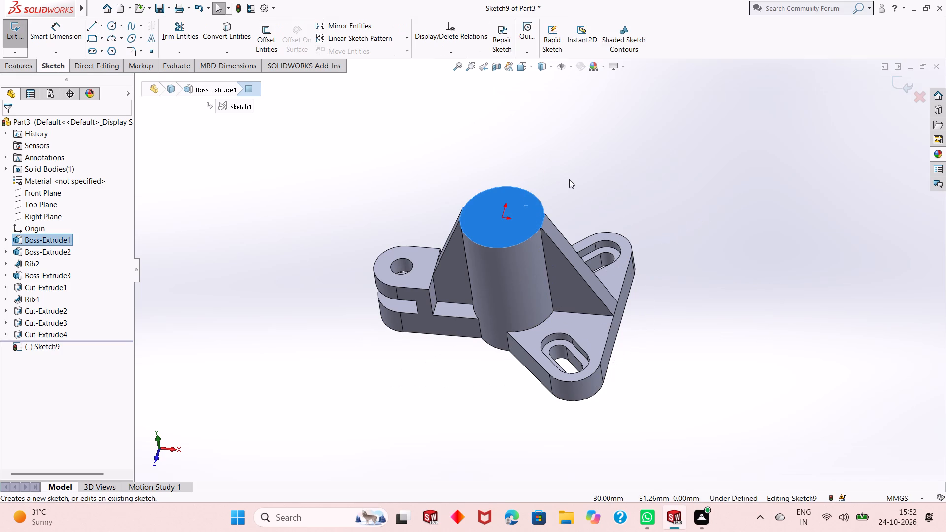
pyautogui.hotkey('ctrl', '8')
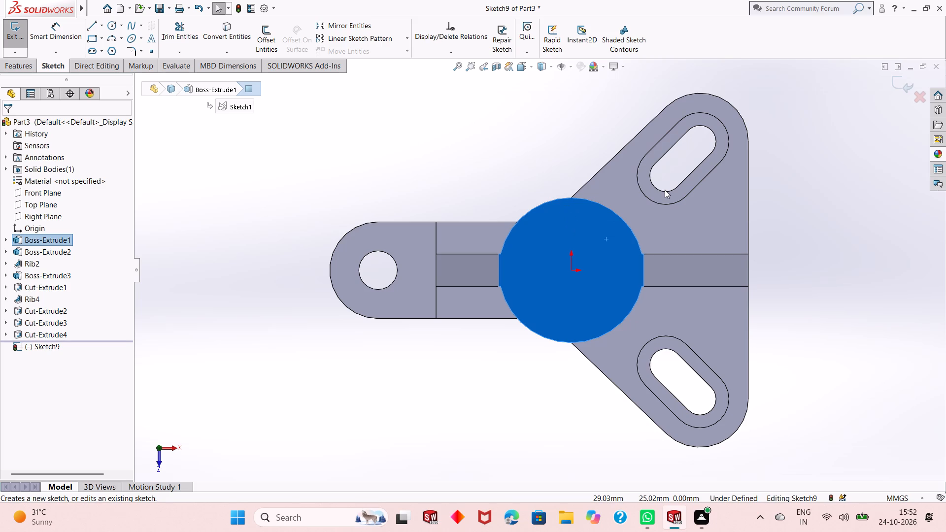
pyautogui.click(476, 152)
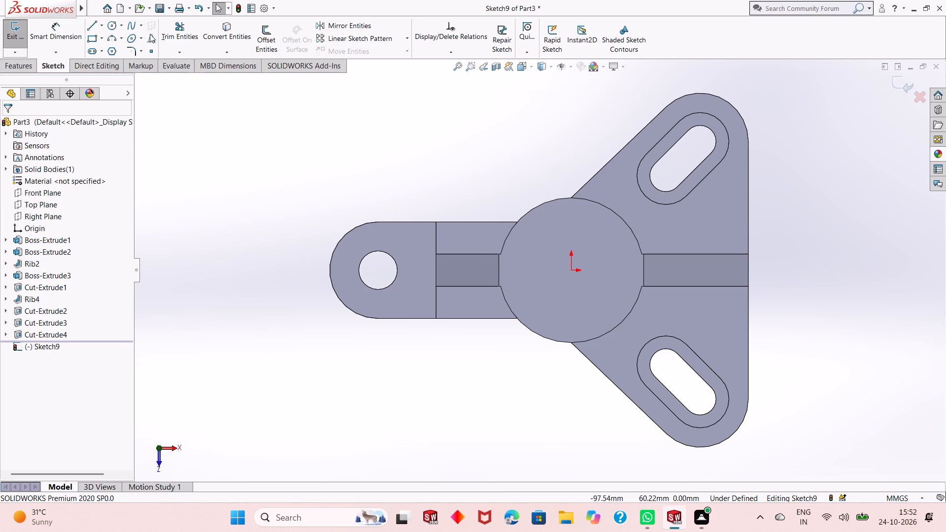
pyautogui.click(114, 28)
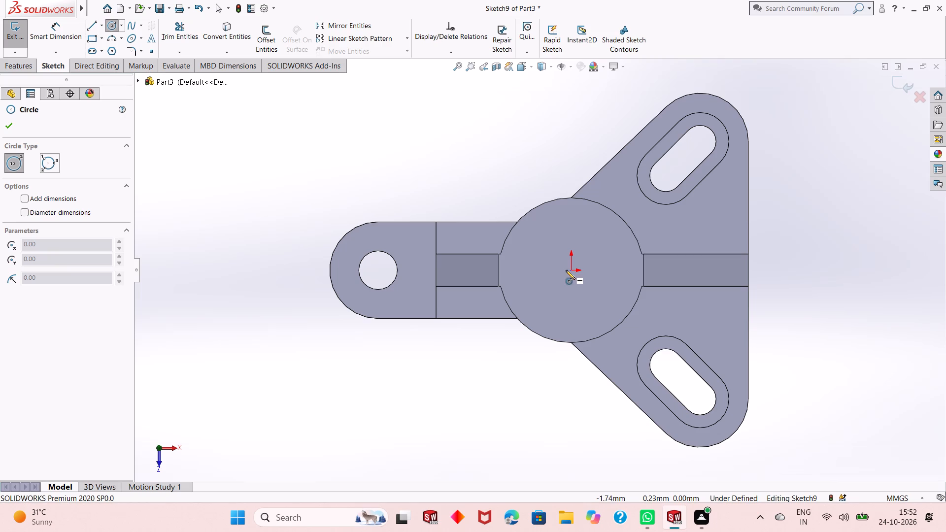
pyautogui.click(571, 273)
pyautogui.click(581, 245)
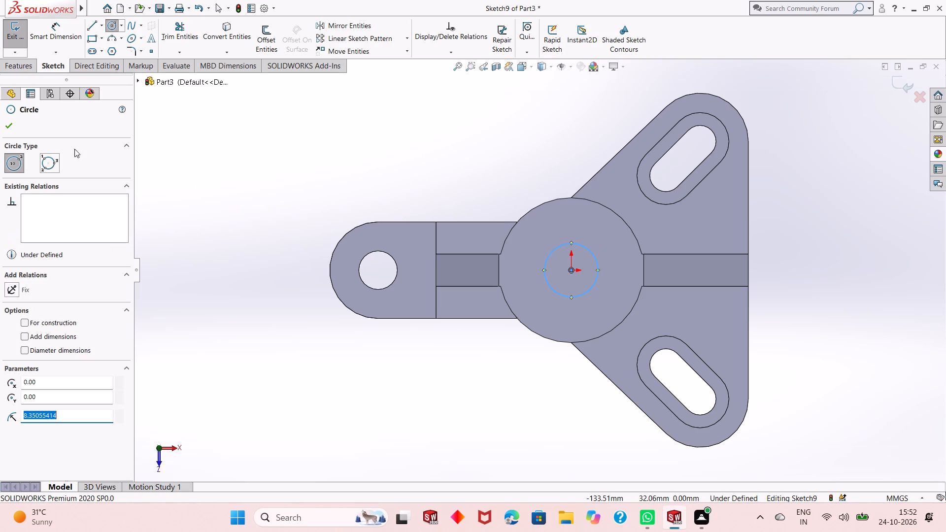
pyautogui.click(11, 130)
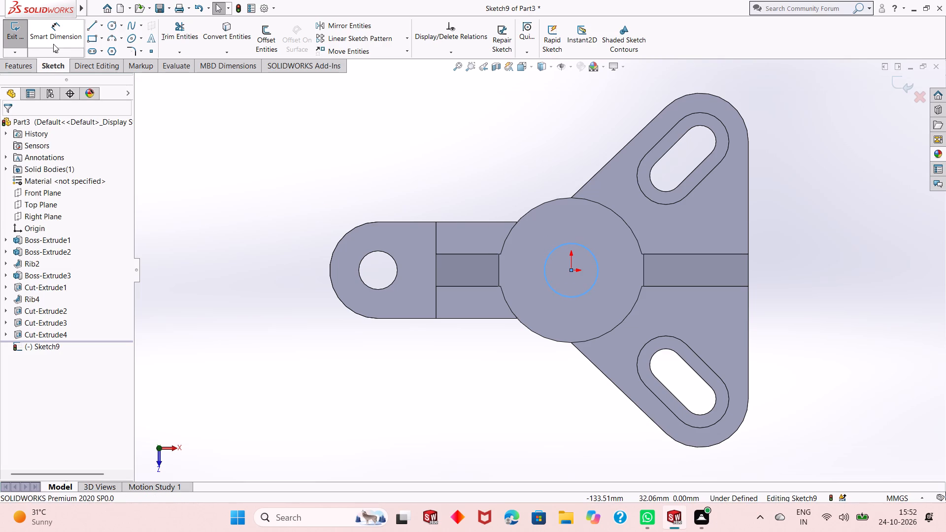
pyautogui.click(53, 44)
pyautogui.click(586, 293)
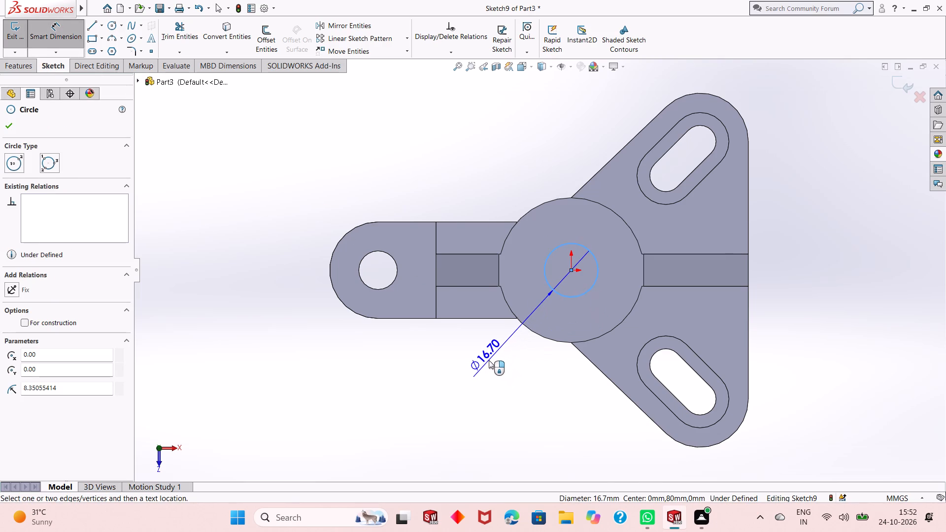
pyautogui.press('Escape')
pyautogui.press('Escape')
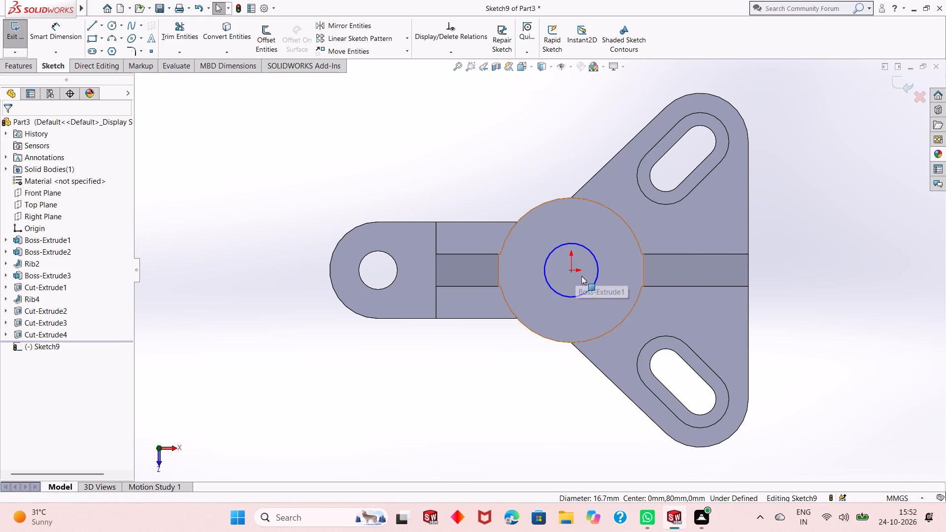
# Dimension the diameter of the circle on the cylinder's top face as 14 mm.
pyautogui.click(67, 33)
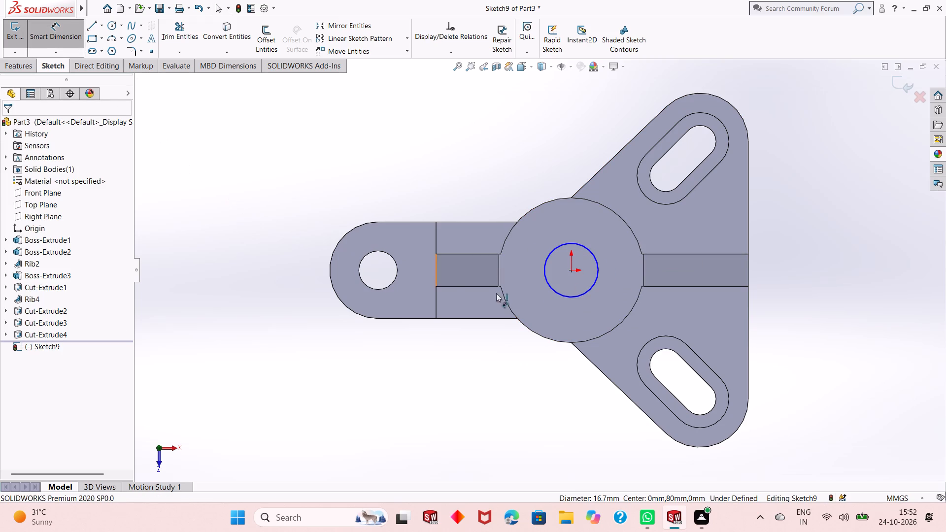
pyautogui.click(577, 289)
pyautogui.click(577, 298)
pyautogui.click(427, 401)
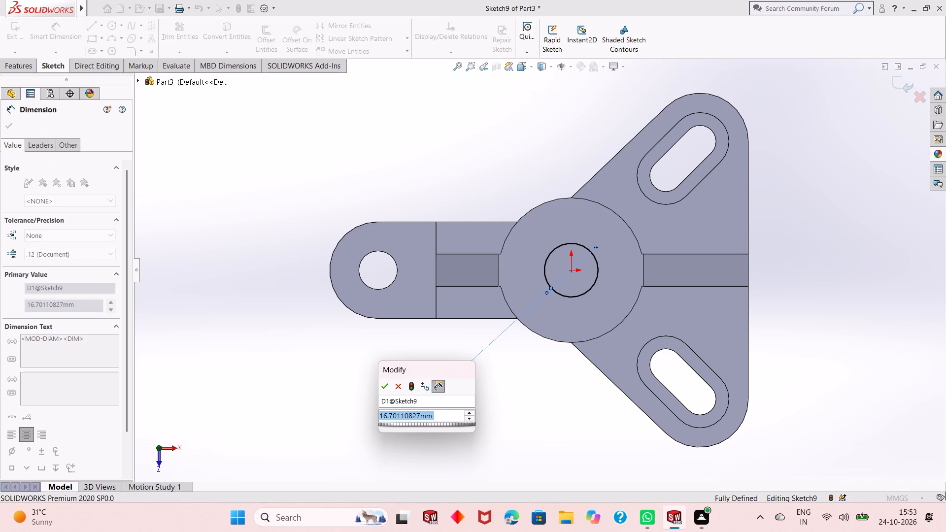
pyautogui.write('14')
pyautogui.press('Return')
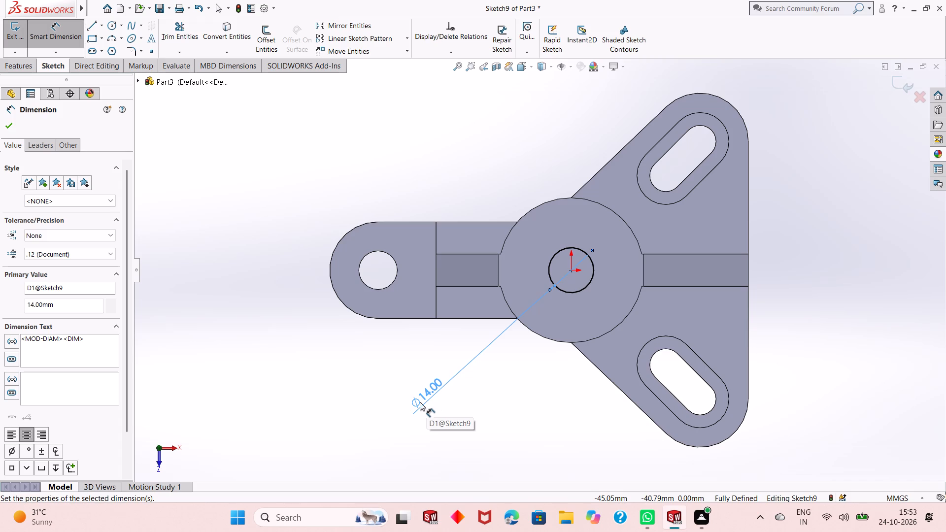
# Set the diameter of the sketched circle on the cylinder's top face to 20 mm.
pyautogui.click(424, 395)
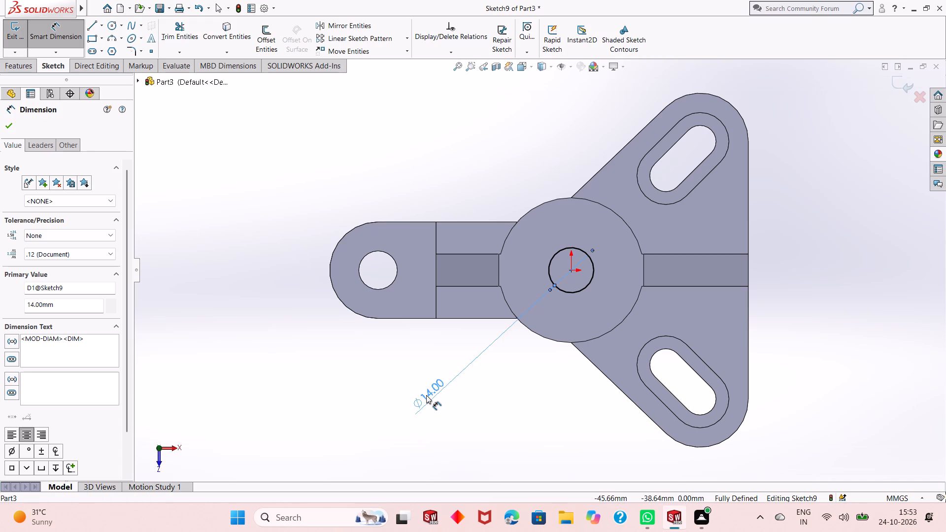
pyautogui.doubleClick(427, 395)
pyautogui.doubleClick(428, 398)
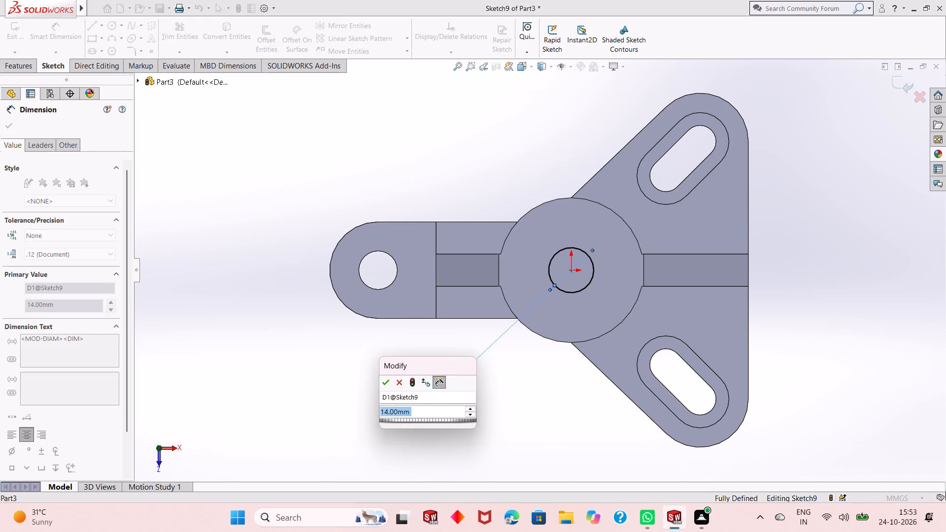
pyautogui.write('20')
pyautogui.press('Return')
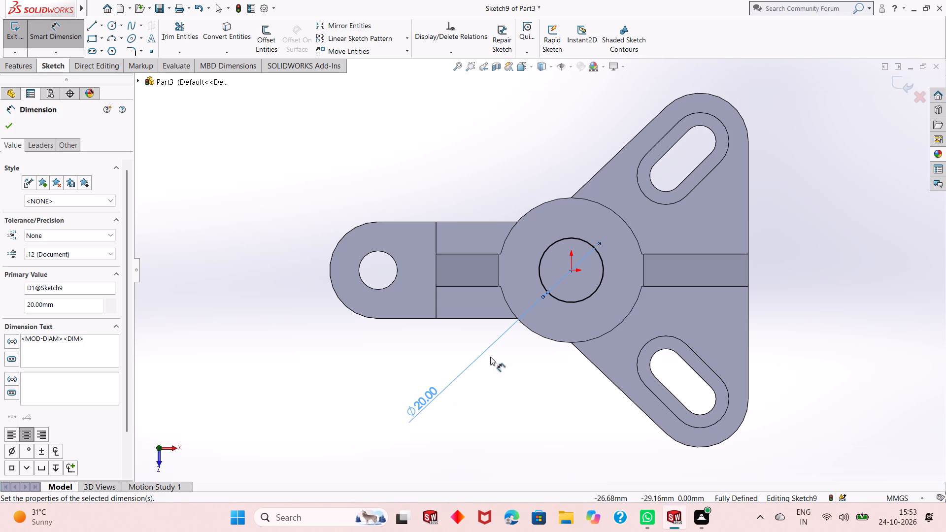
pyautogui.rightClick(198, 154)
pyautogui.click(229, 185)
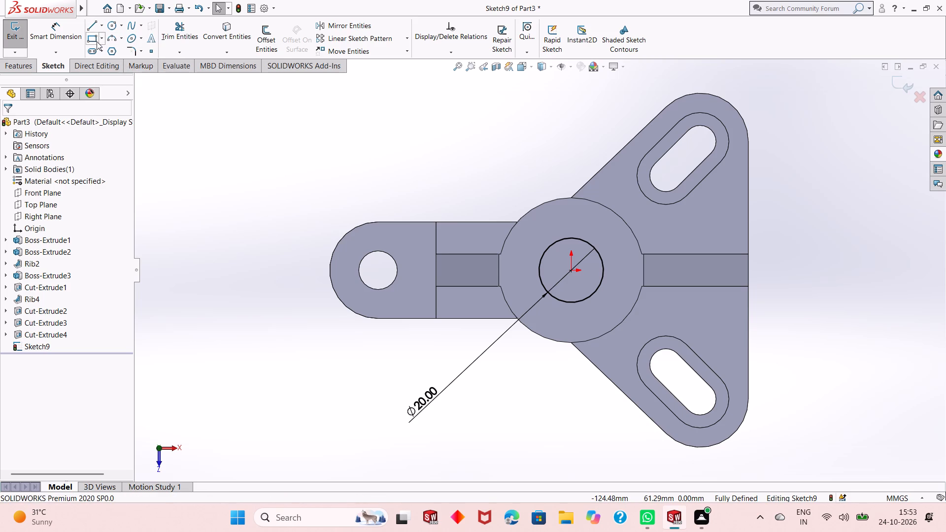
# Sketch a center rectangle about 26.5 mm wide and 53.4 mm long, centred on the origin over the cylinder.
pyautogui.click(93, 39)
pyautogui.click(101, 41)
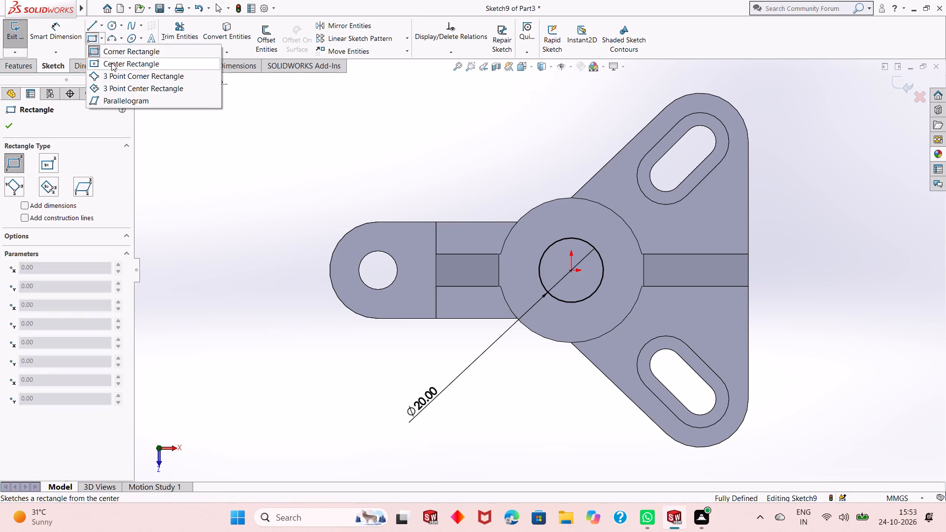
pyautogui.click(117, 66)
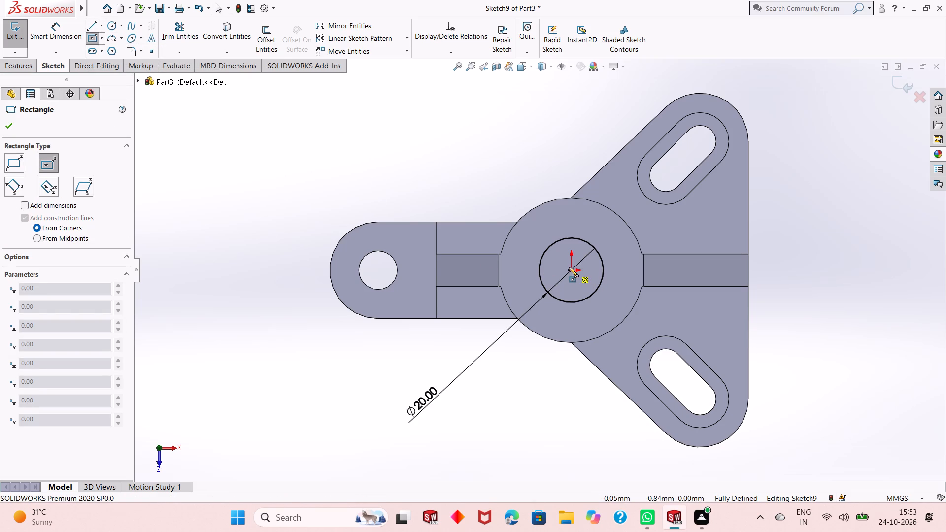
pyautogui.click(571, 272)
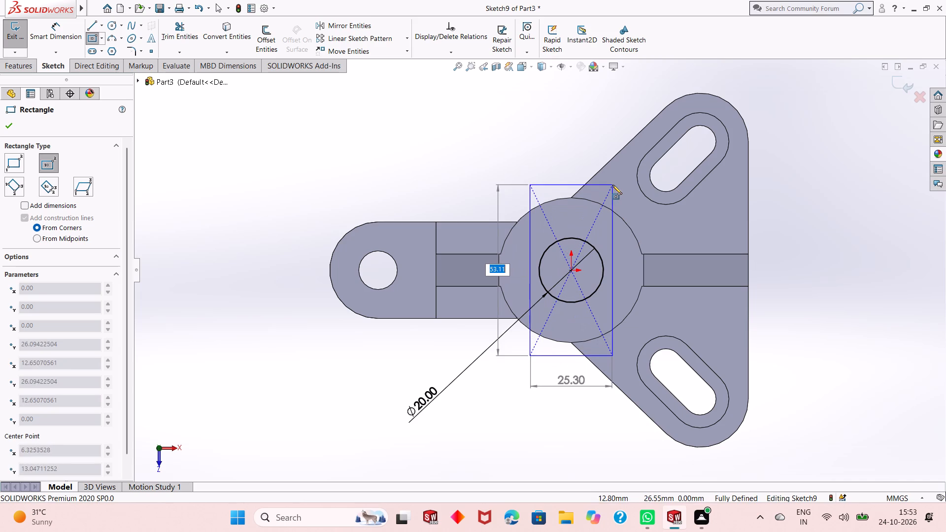
pyautogui.click(614, 184)
pyautogui.rightClick(233, 154)
pyautogui.click(253, 158)
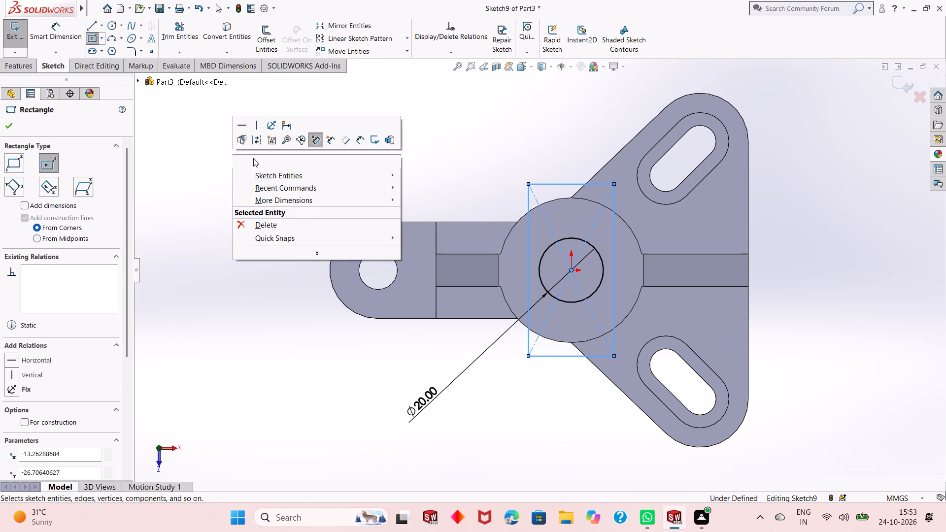
# Dimension the rectangle's width as 14 mm.
pyautogui.click(63, 35)
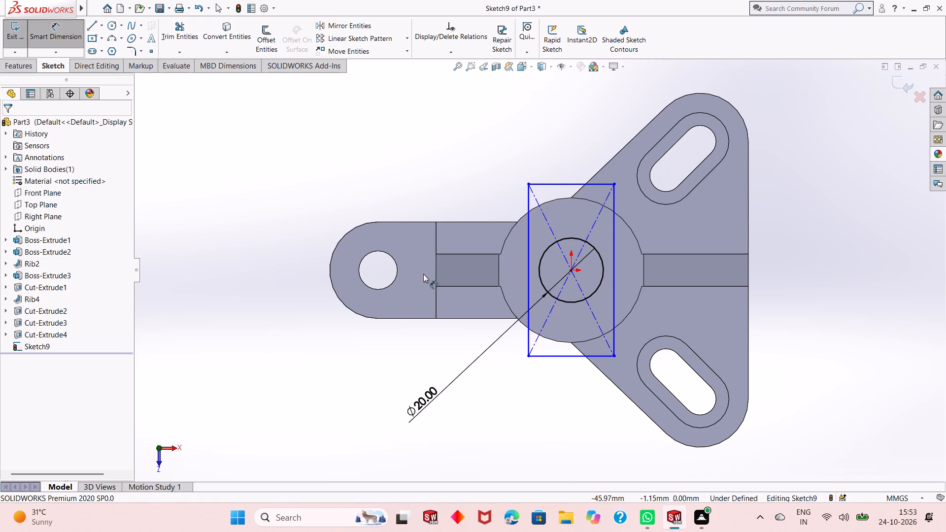
pyautogui.click(565, 358)
pyautogui.click(575, 399)
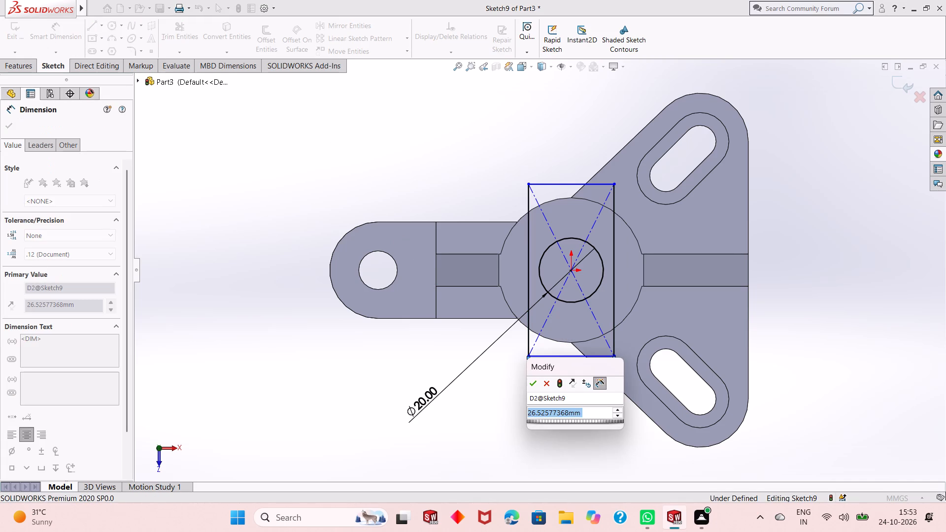
pyautogui.write('14')
pyautogui.press('Return')
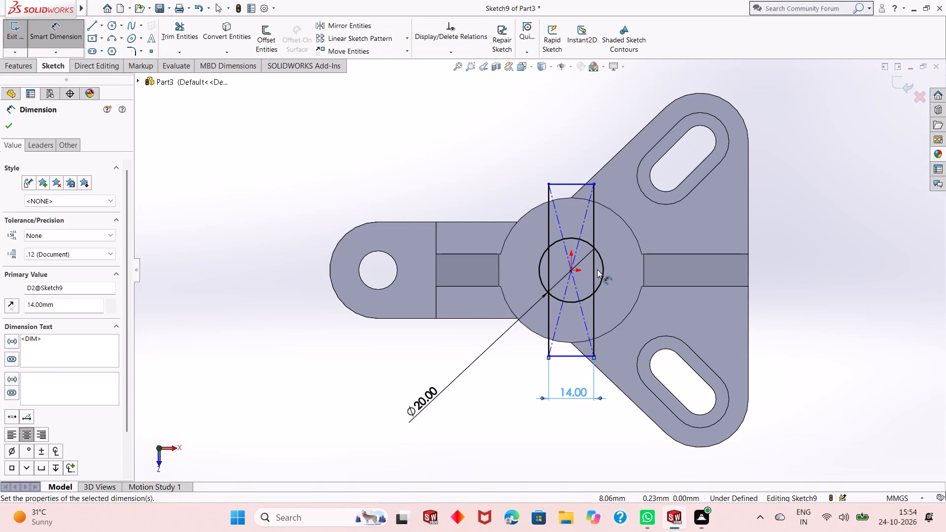
# Dimension the rectangle's long side at its drawn length.
pyautogui.click(595, 208)
pyautogui.click(815, 200)
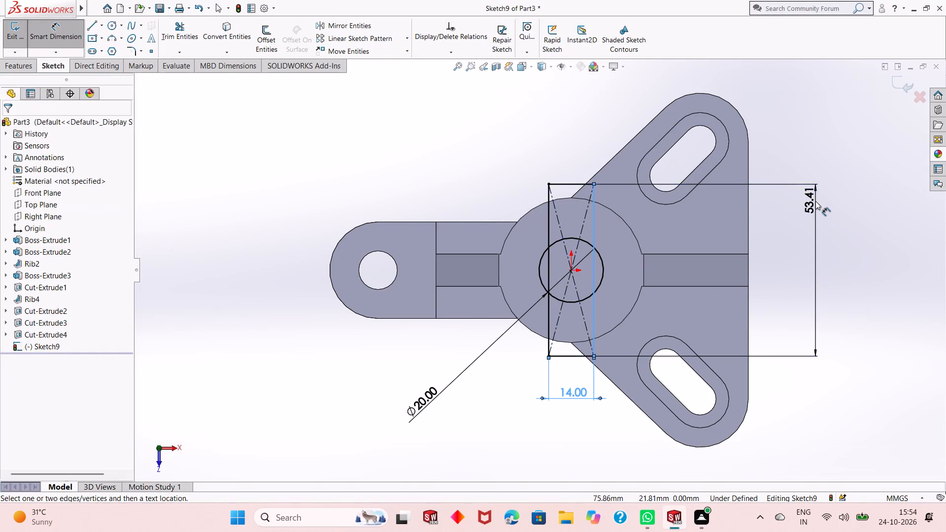
pyautogui.click(775, 188)
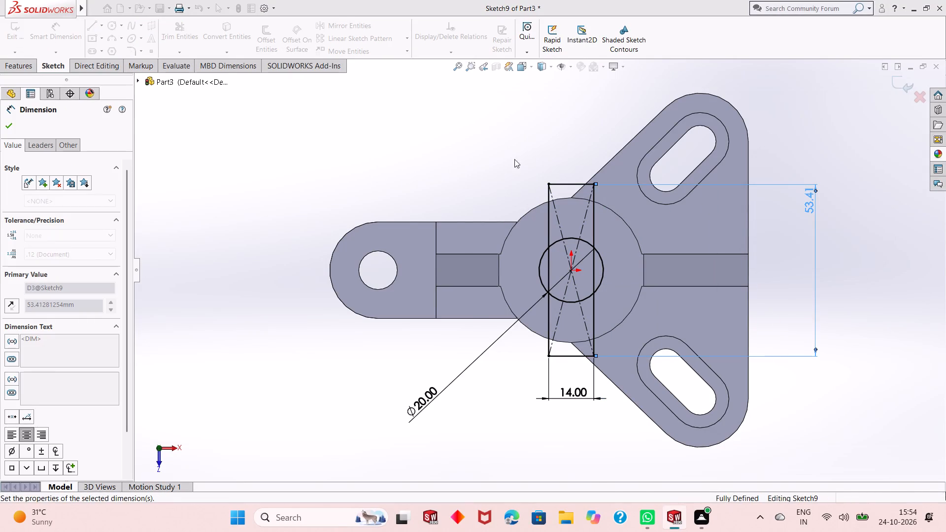
pyautogui.rightClick(436, 159)
pyautogui.click(461, 192)
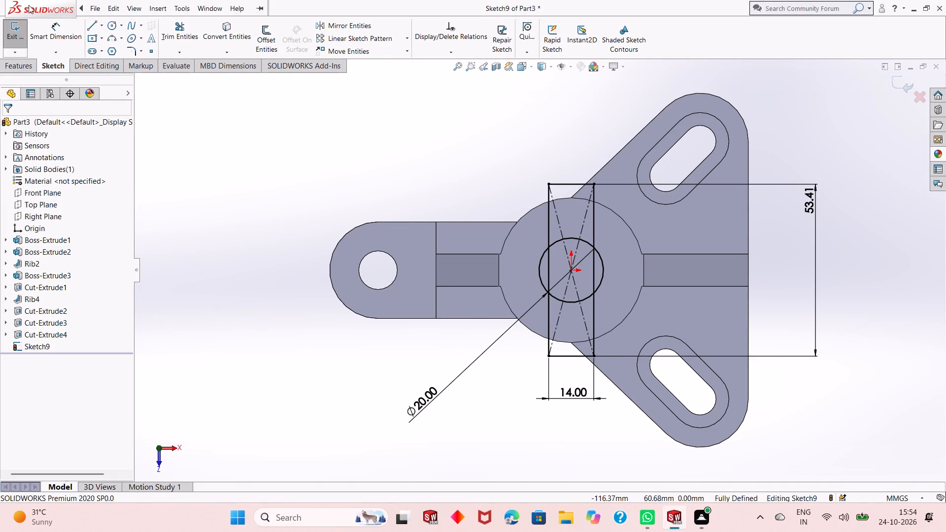
# Trim the rectangle's sides inside the circle and the circle's arcs inside the rectangle, leaving one combined outline.
pyautogui.click(172, 45)
pyautogui.scroll(-3, 603, 272)
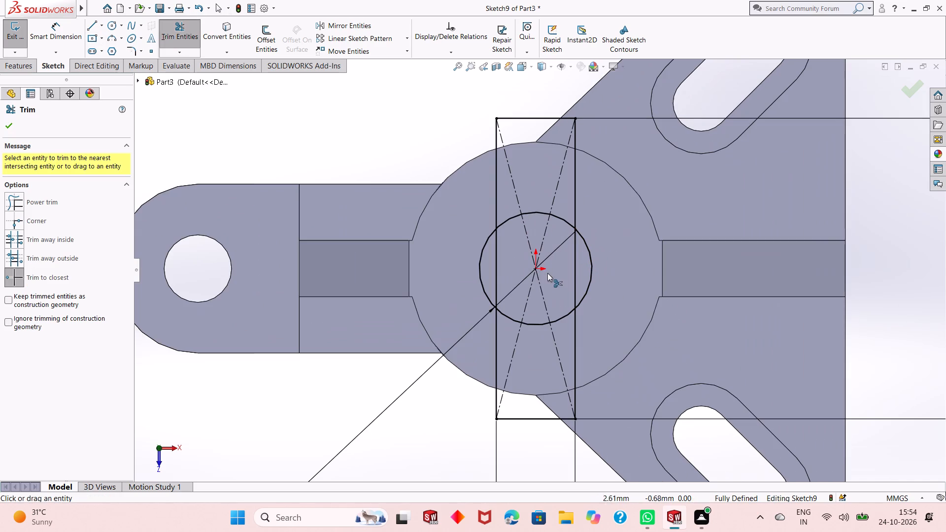
pyautogui.click(497, 263)
pyautogui.click(576, 265)
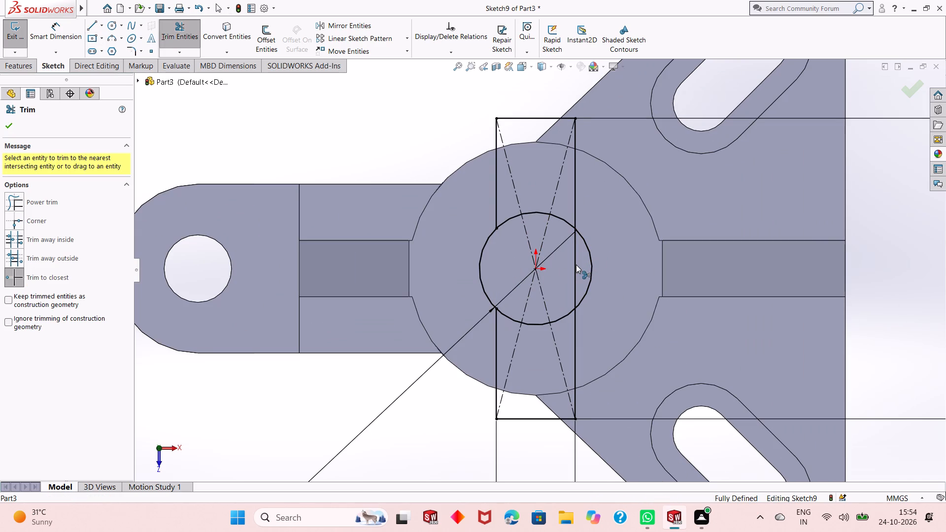
pyautogui.click(562, 222)
pyautogui.click(536, 213)
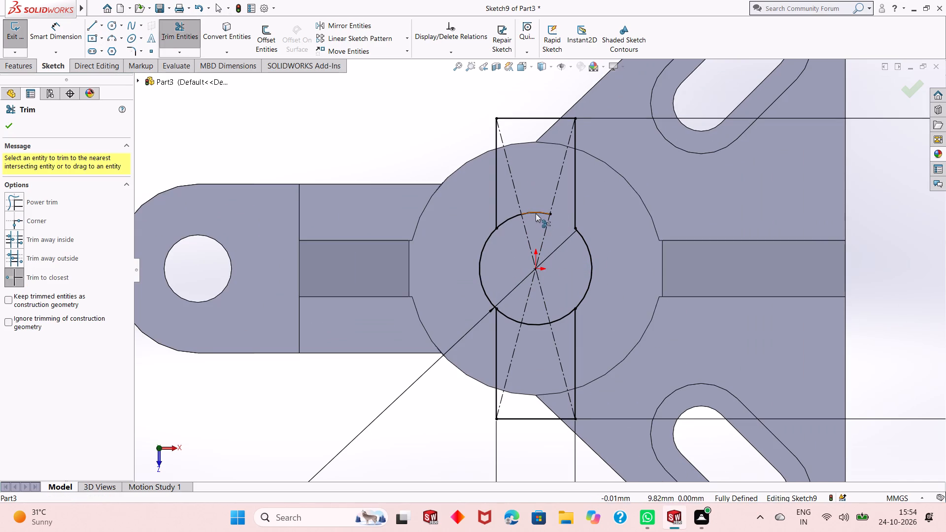
pyautogui.click(511, 219)
pyautogui.click(509, 316)
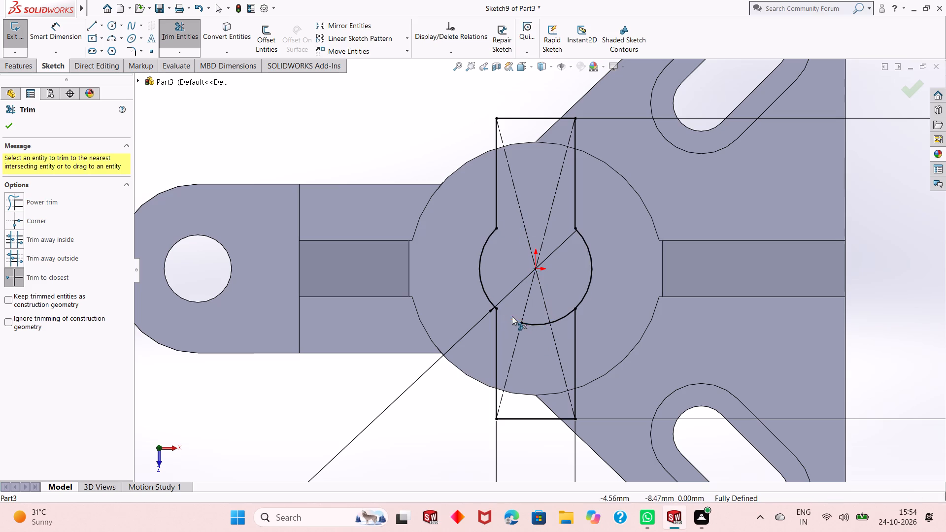
pyautogui.click(534, 323)
pyautogui.click(563, 317)
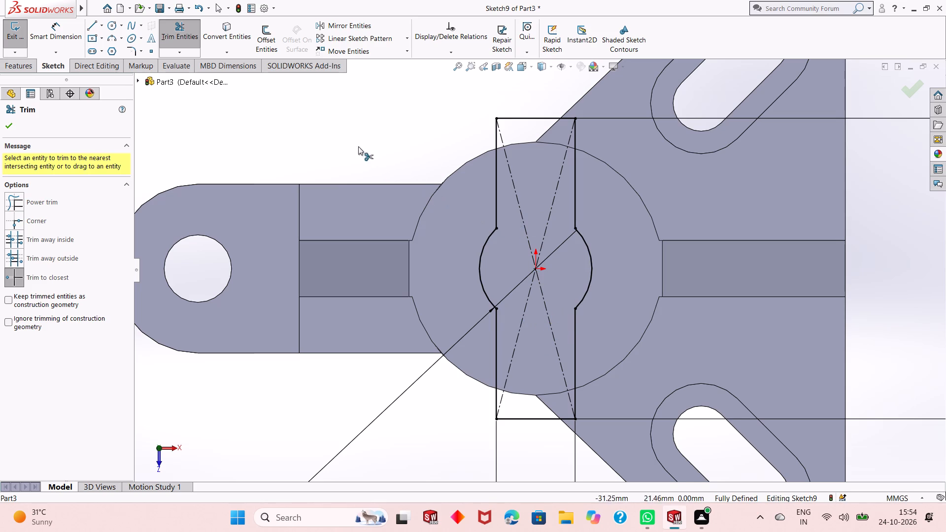
pyautogui.rightClick(350, 137)
pyautogui.click(376, 172)
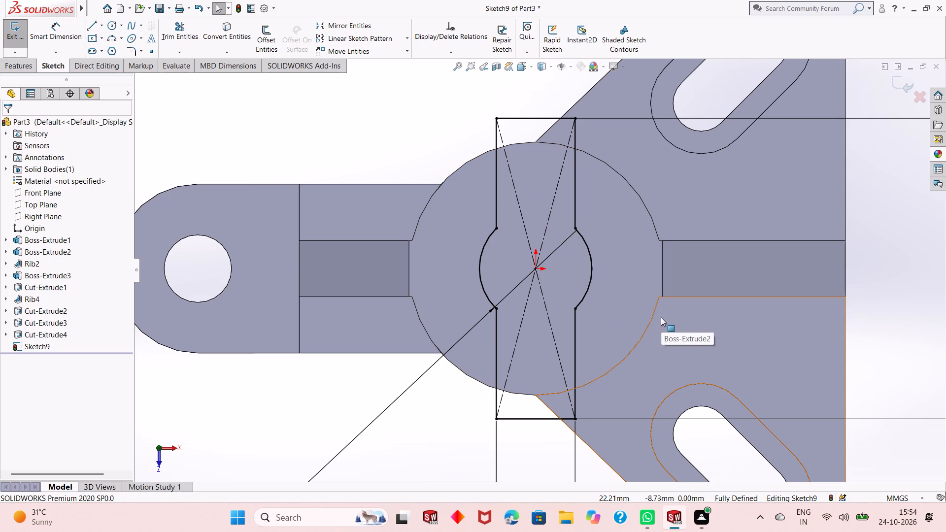
# Cut-extrude the combined circle-and-rectangle profile into the cylinder's top with a blind depth of 10 mm.
pyautogui.scroll(-1, 530, 291)
pyautogui.moveTo(530, 292); pyautogui.dragTo(530, 291, button='middle')
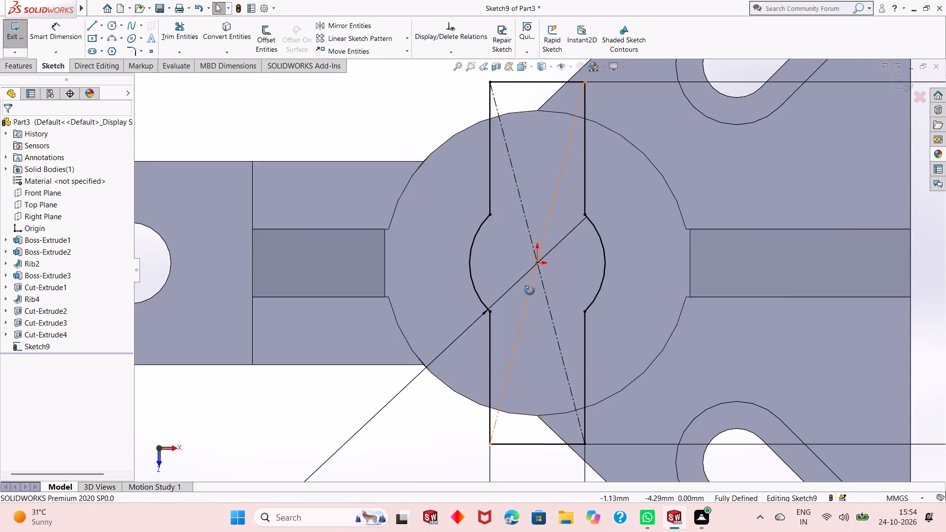
pyautogui.moveTo(530, 291); pyautogui.dragTo(545, 232, button='middle')
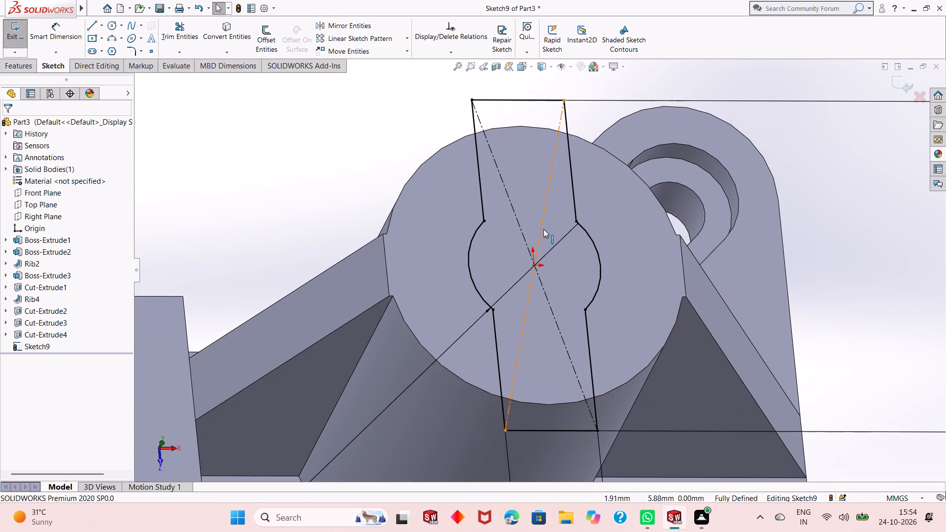
pyautogui.hotkey('ctrl', '8')
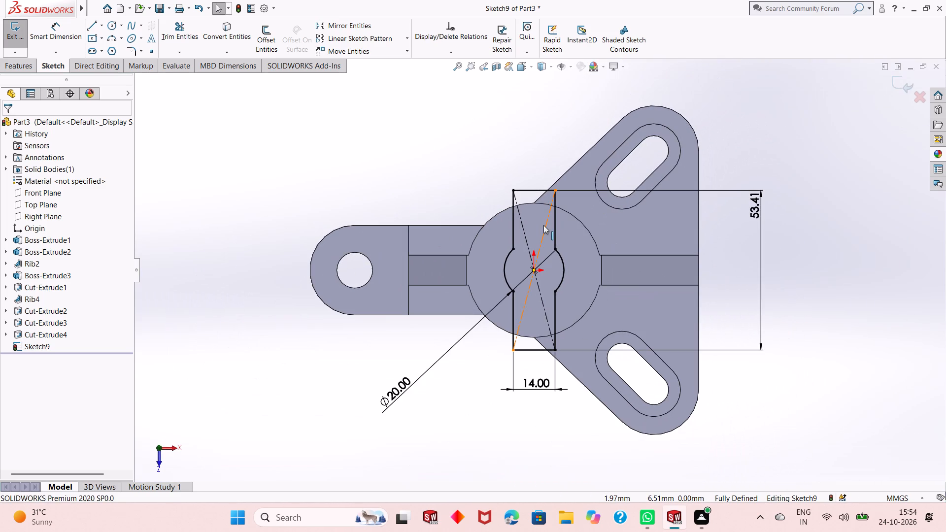
pyautogui.click(15, 62)
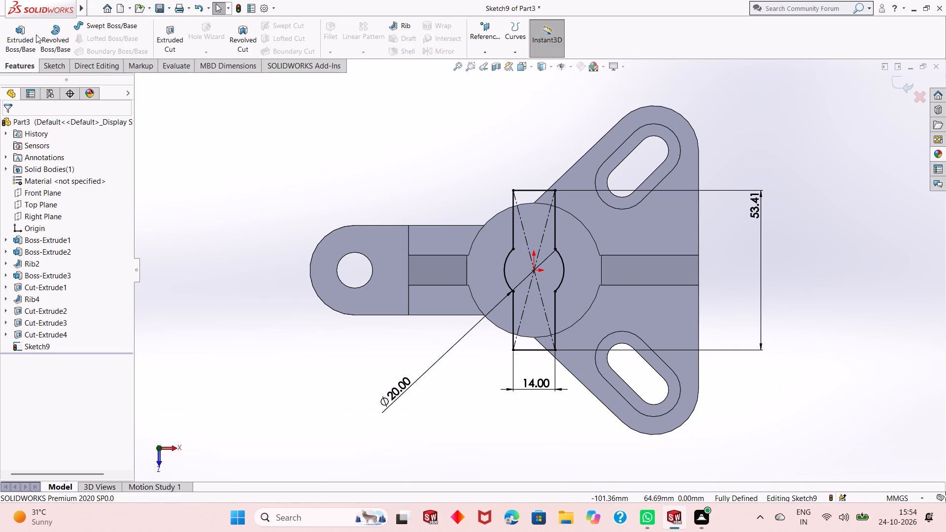
pyautogui.click(162, 34)
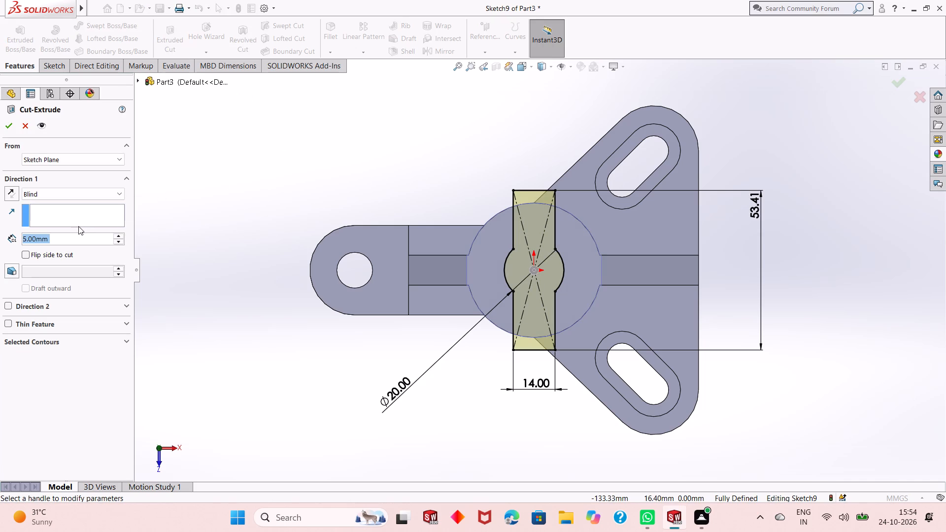
pyautogui.write('10')
pyautogui.press('Return')
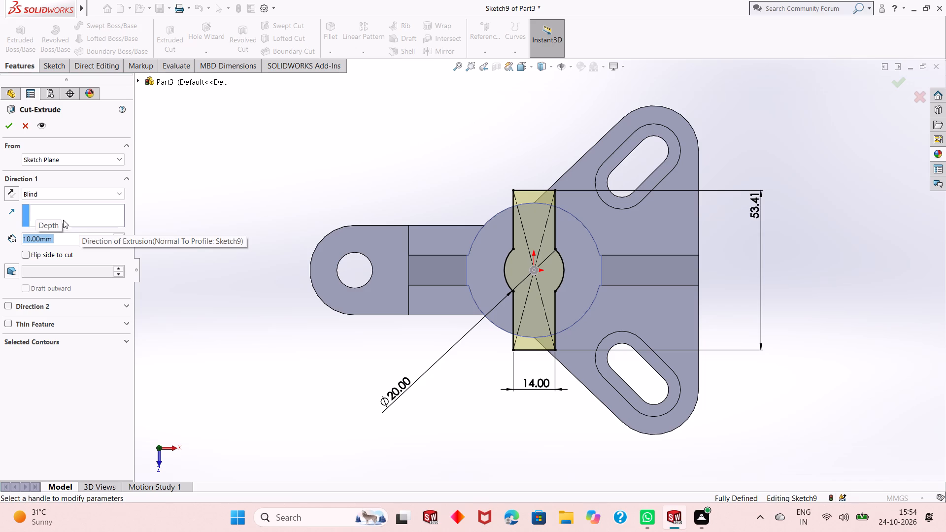
pyautogui.click(5, 127)
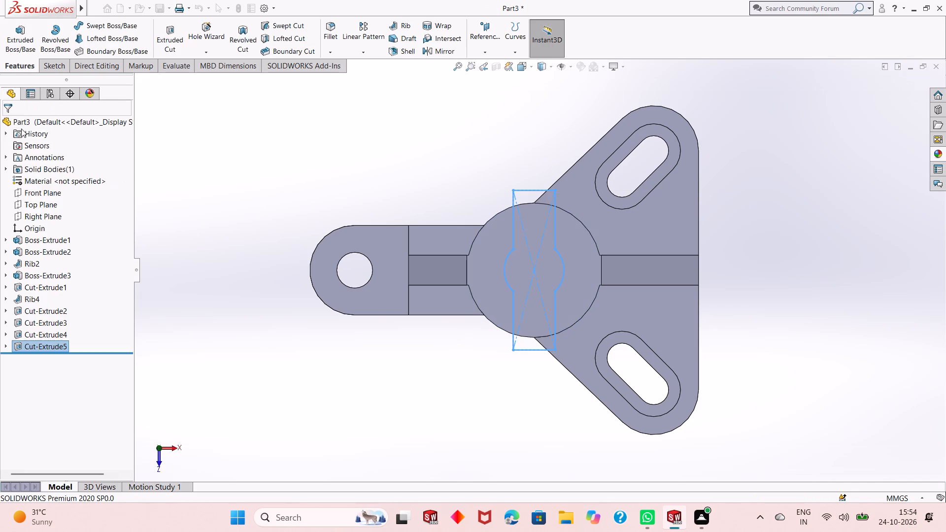
pyautogui.click(333, 141)
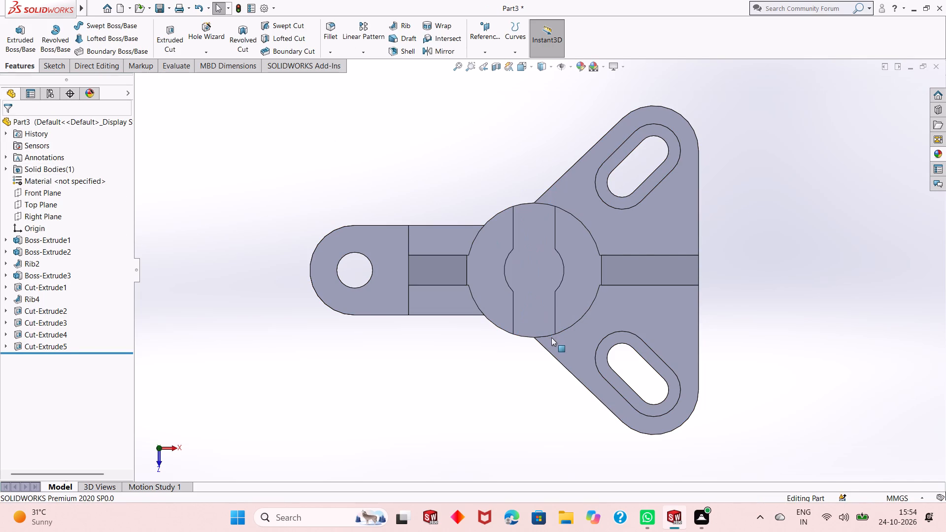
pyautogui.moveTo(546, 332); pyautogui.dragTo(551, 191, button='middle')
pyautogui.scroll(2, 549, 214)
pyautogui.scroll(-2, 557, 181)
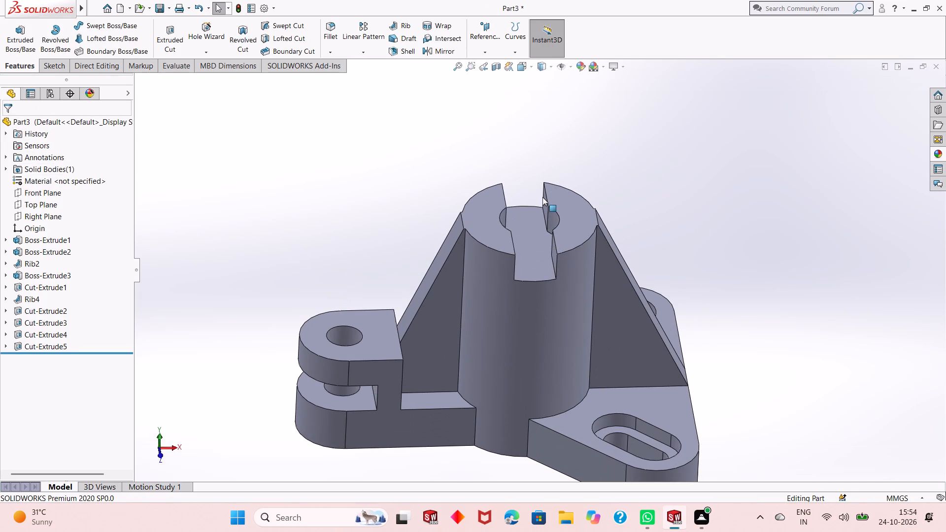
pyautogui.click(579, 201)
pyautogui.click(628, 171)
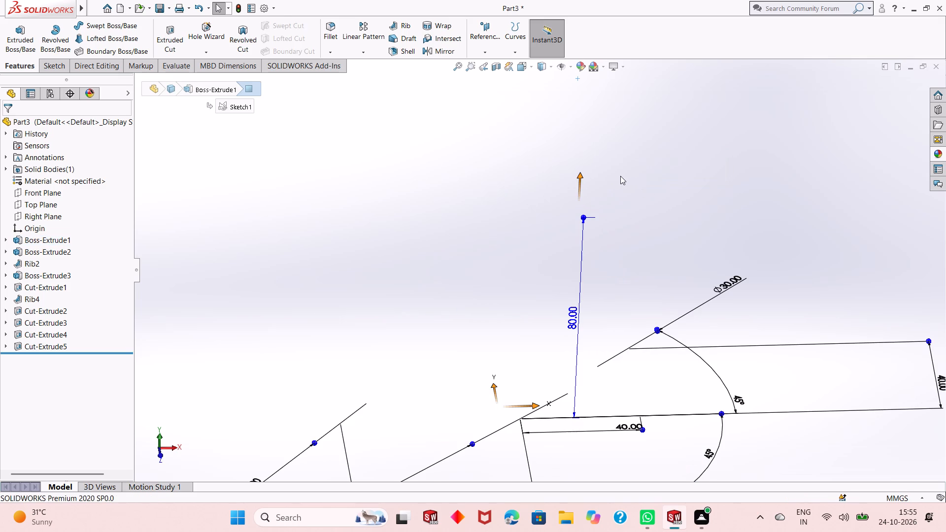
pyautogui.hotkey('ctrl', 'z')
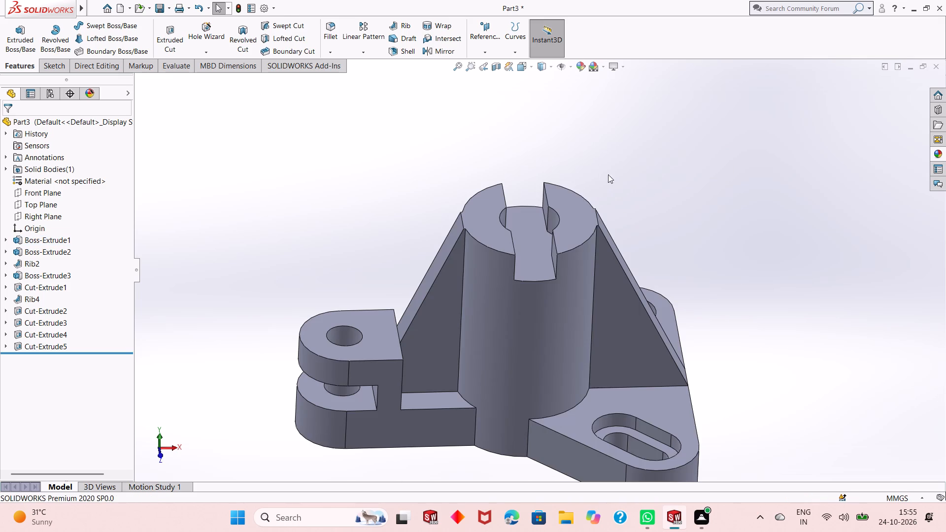
# Sketch a circle of 10 mm radius on the cylinder's top face, centred on the origin and matching the round recess.
pyautogui.click(574, 208)
pyautogui.click(617, 178)
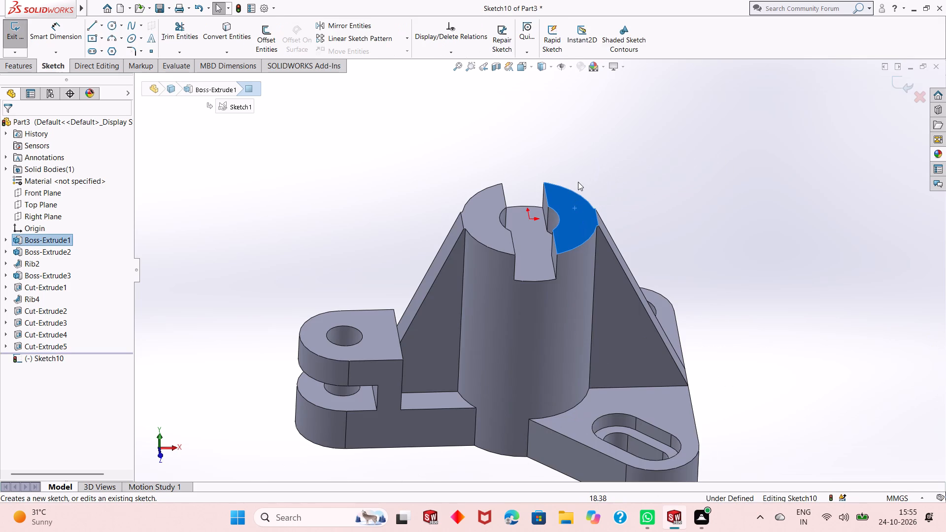
pyautogui.hotkey('ctrl', '8')
pyautogui.press('Escape')
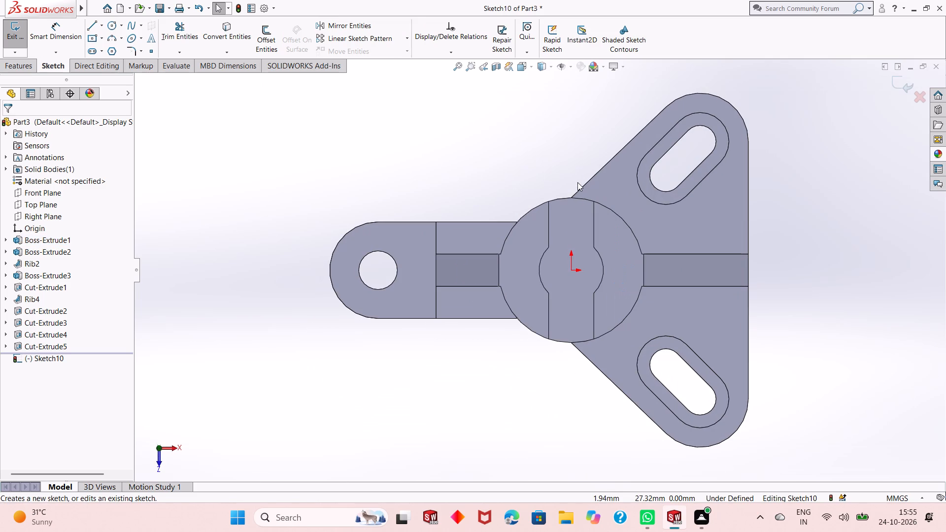
pyautogui.click(114, 29)
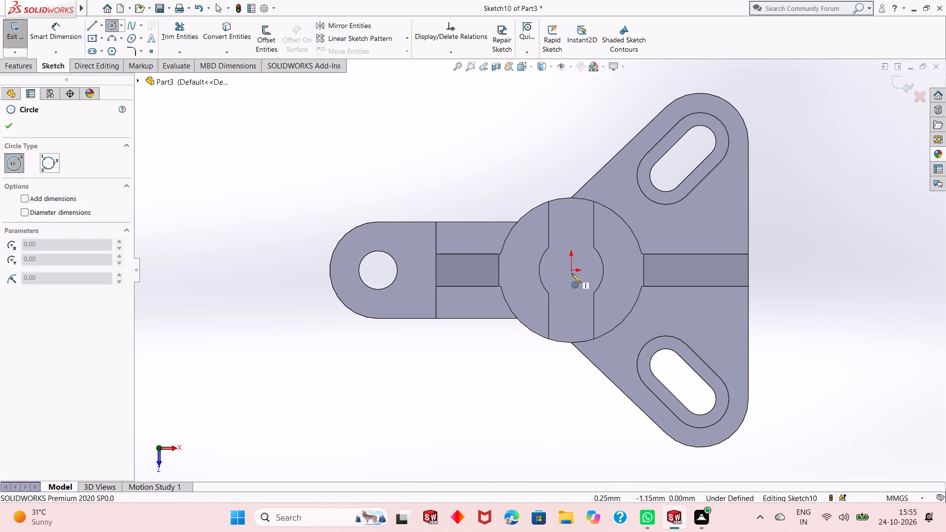
pyautogui.click(570, 271)
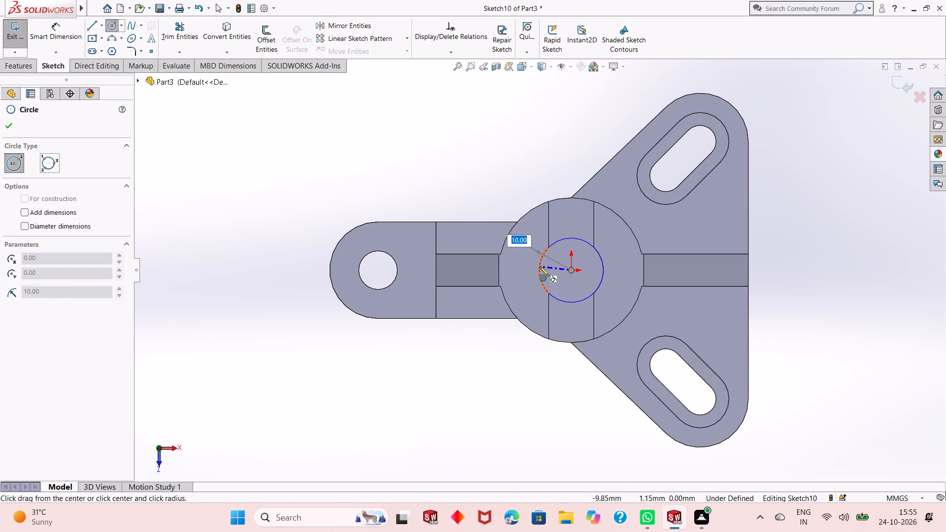
pyautogui.click(540, 266)
pyautogui.rightClick(260, 199)
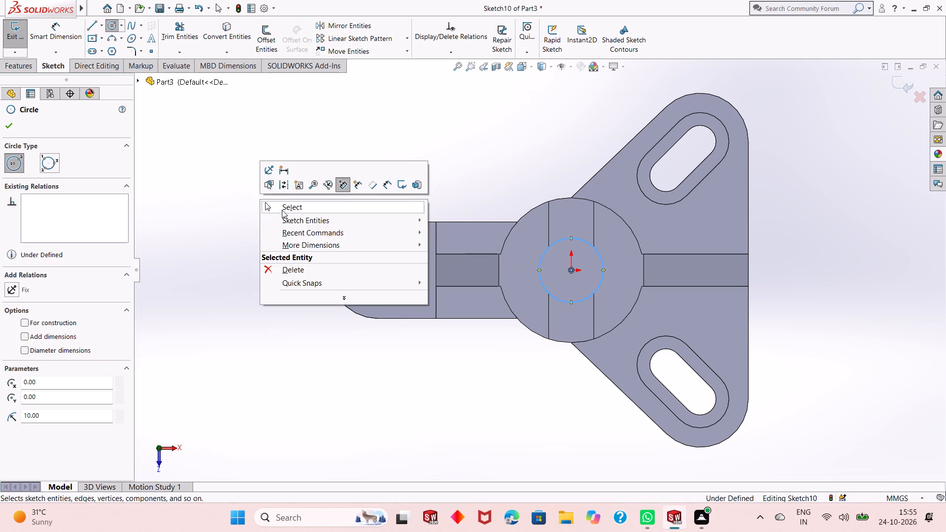
pyautogui.click(285, 211)
# Dimension the circle's diameter at its drawn size.
pyautogui.click(59, 34)
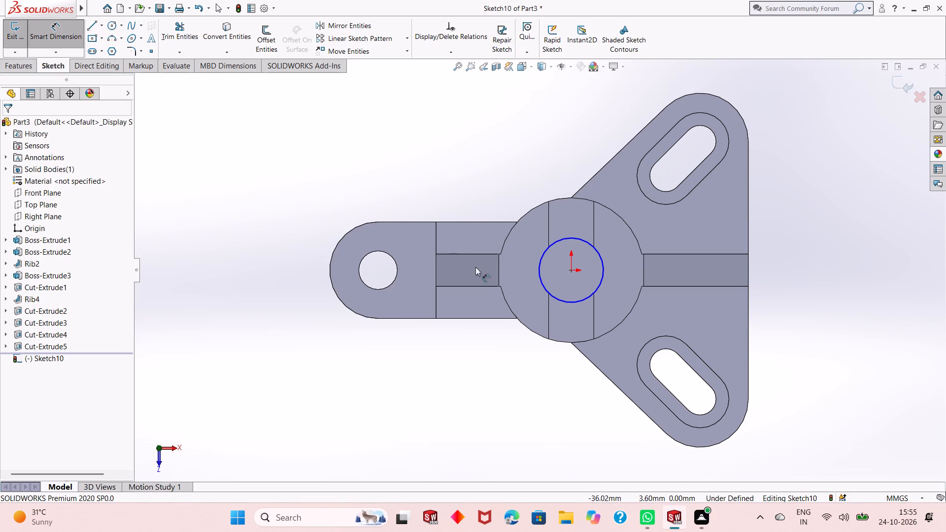
pyautogui.click(548, 290)
pyautogui.click(471, 375)
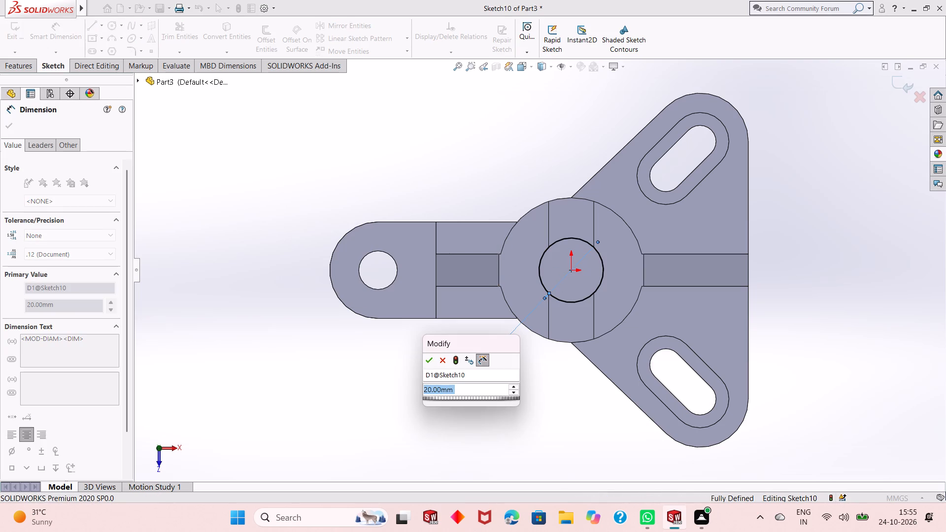
pyautogui.press('Return')
pyautogui.rightClick(344, 140)
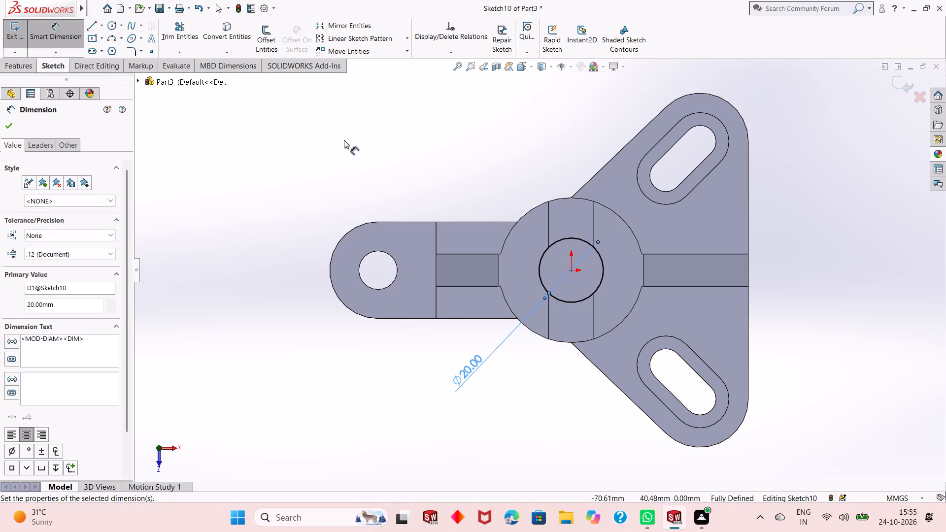
pyautogui.click(361, 167)
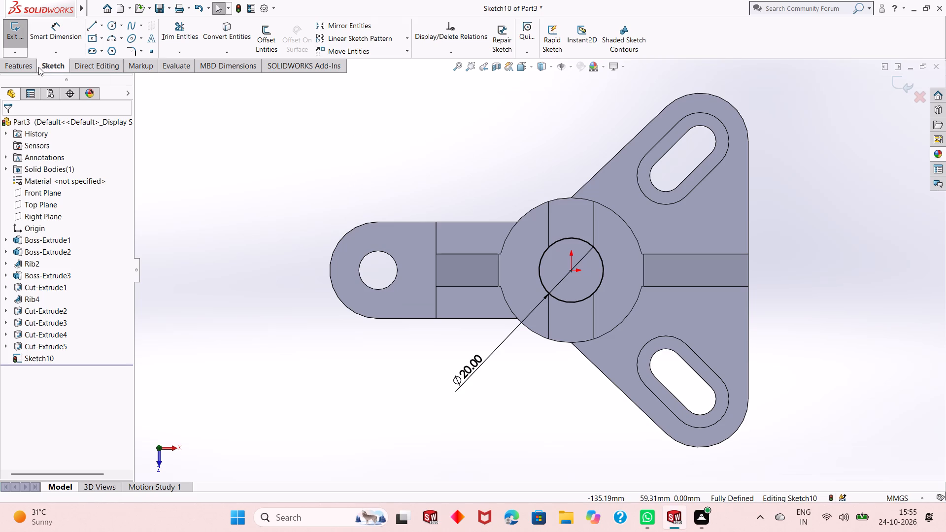
# Cut-extrude the circle Through All to make the cylinder's central hole.
pyautogui.click(34, 66)
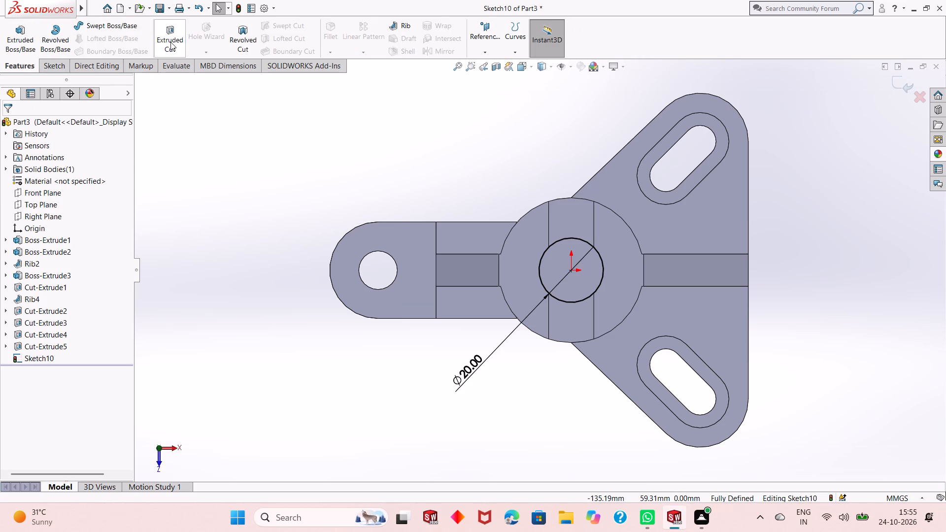
pyautogui.click(170, 42)
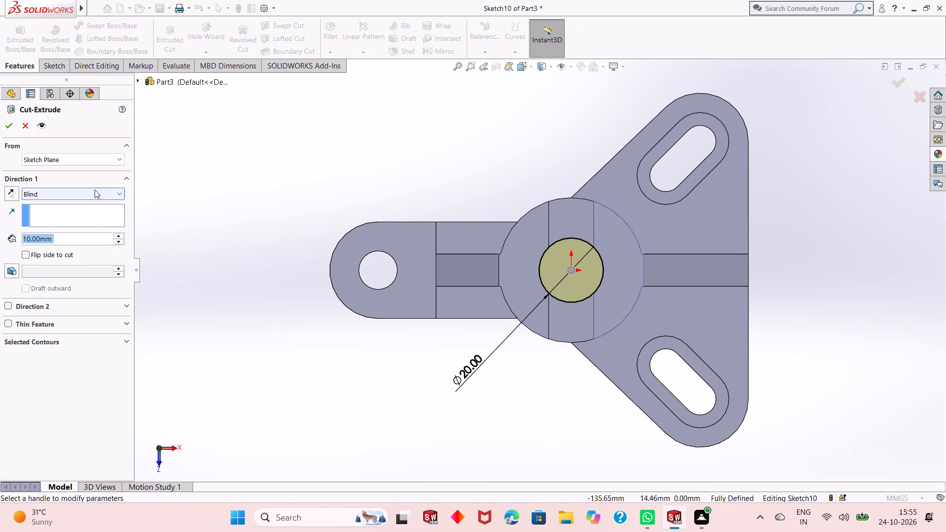
pyautogui.click(95, 194)
pyautogui.click(95, 209)
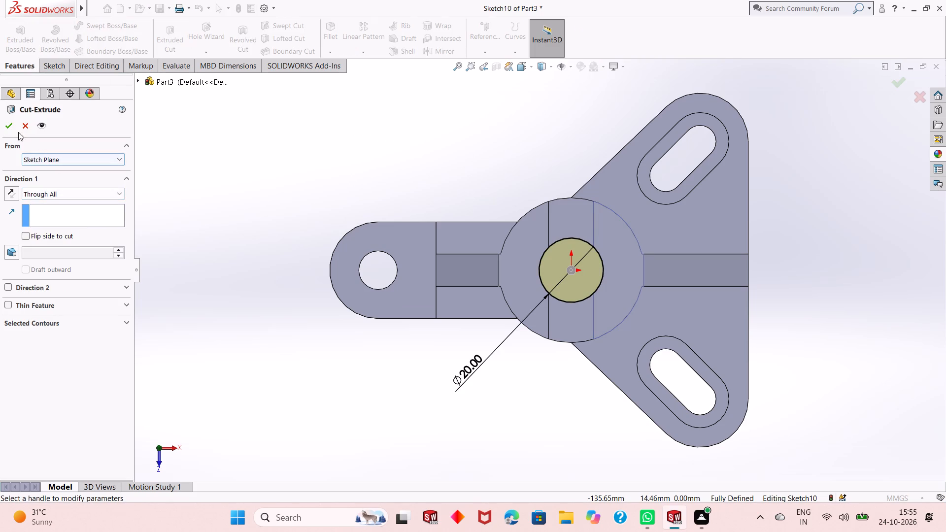
pyautogui.click(9, 126)
pyautogui.click(349, 360)
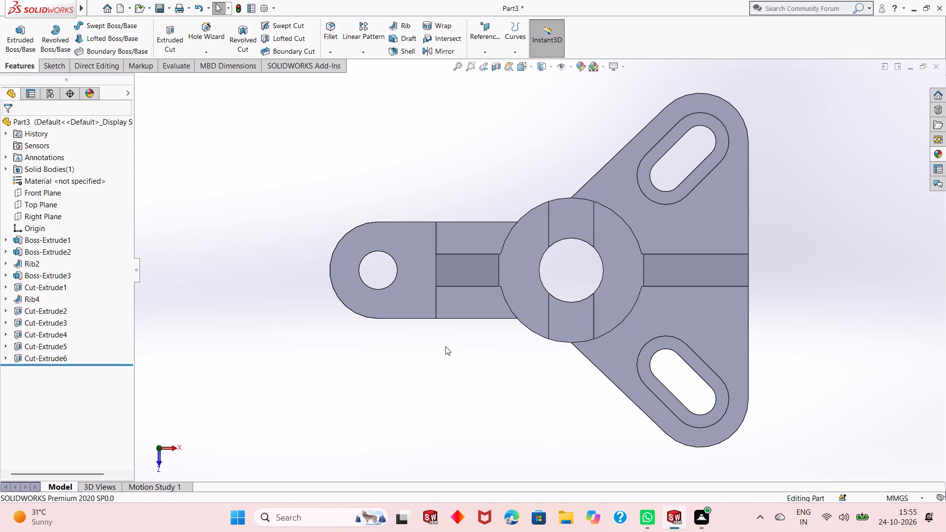
# Inspect the central hole and top recess in a temporary section view on the Front Plane.
pyautogui.moveTo(558, 314); pyautogui.dragTo(554, 163, button='middle')
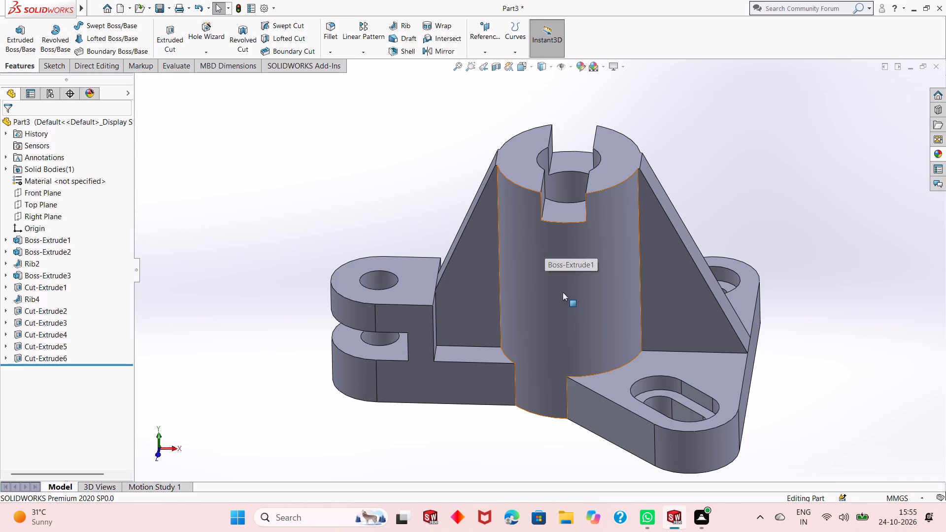
pyautogui.moveTo(593, 320); pyautogui.dragTo(611, 245, button='middle')
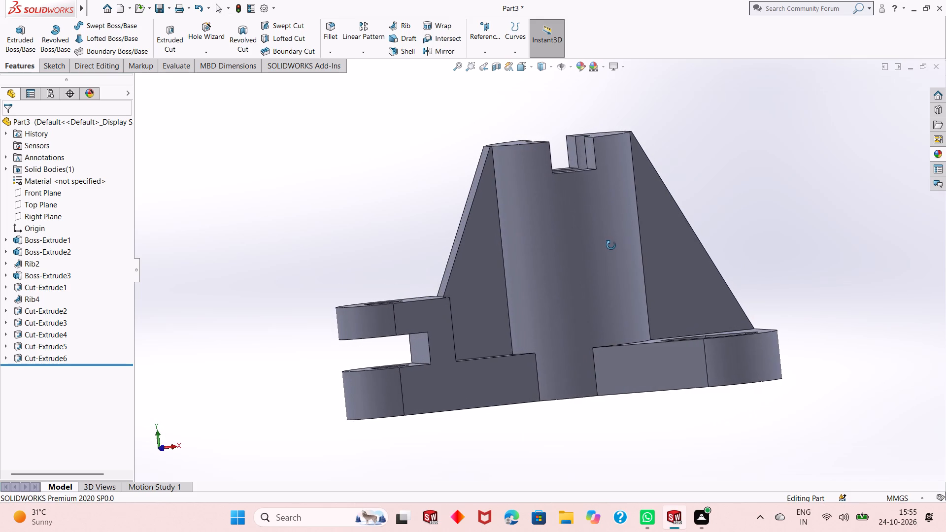
pyautogui.moveTo(611, 245); pyautogui.dragTo(590, 228, button='middle')
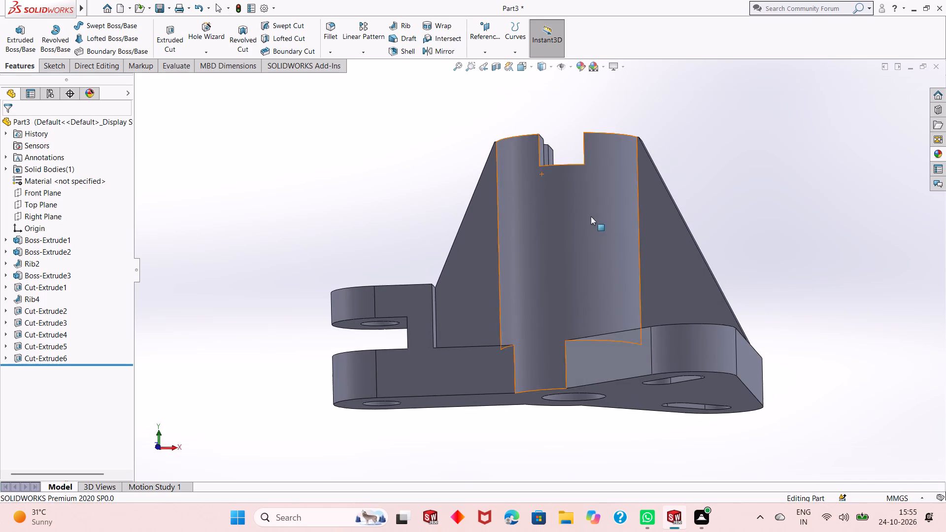
pyautogui.click(491, 65)
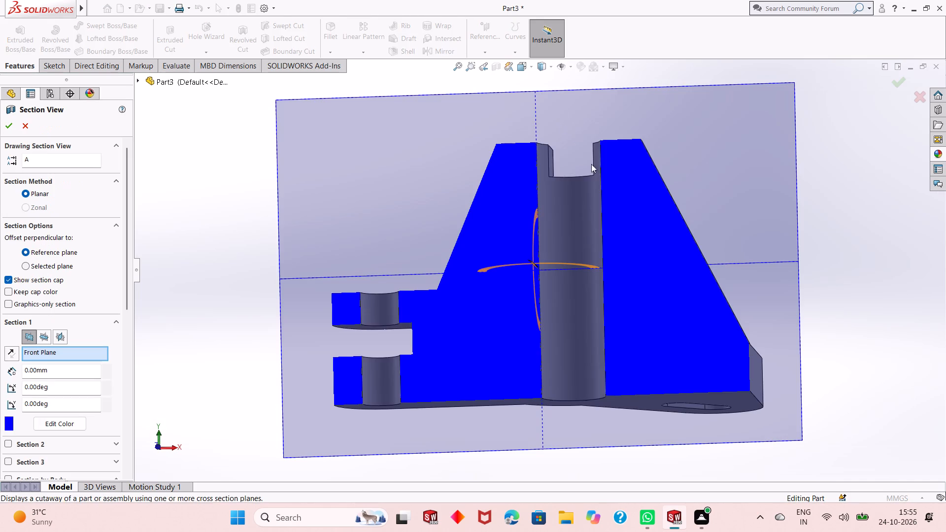
pyautogui.moveTo(645, 256); pyautogui.dragTo(655, 289, button='middle')
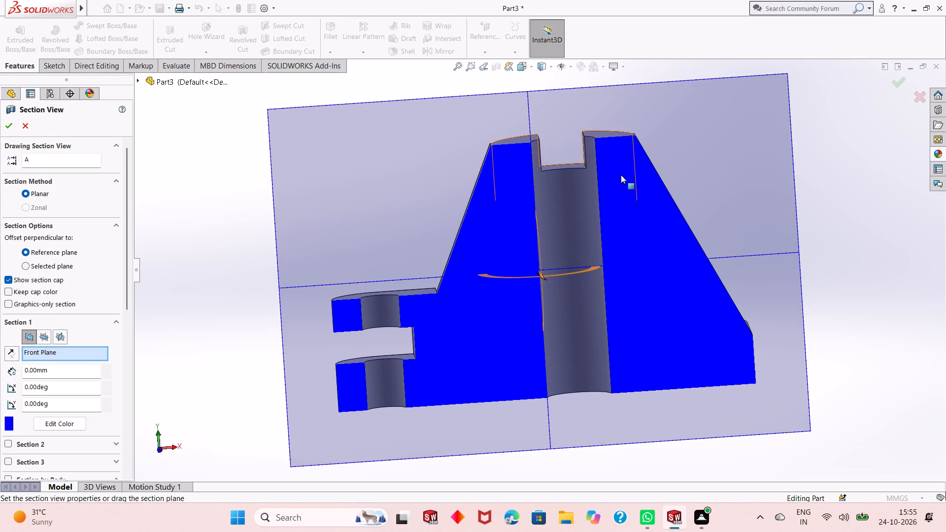
pyautogui.scroll(-2, 619, 174)
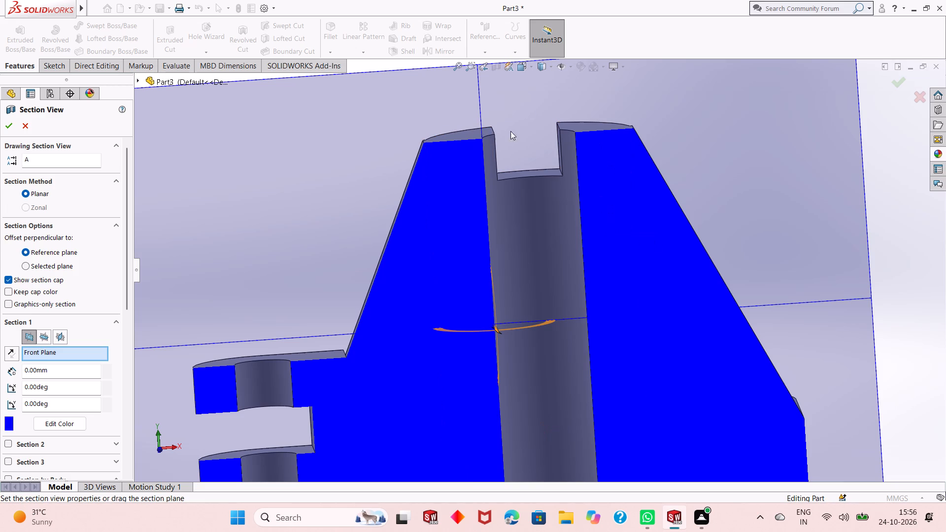
pyautogui.click(22, 126)
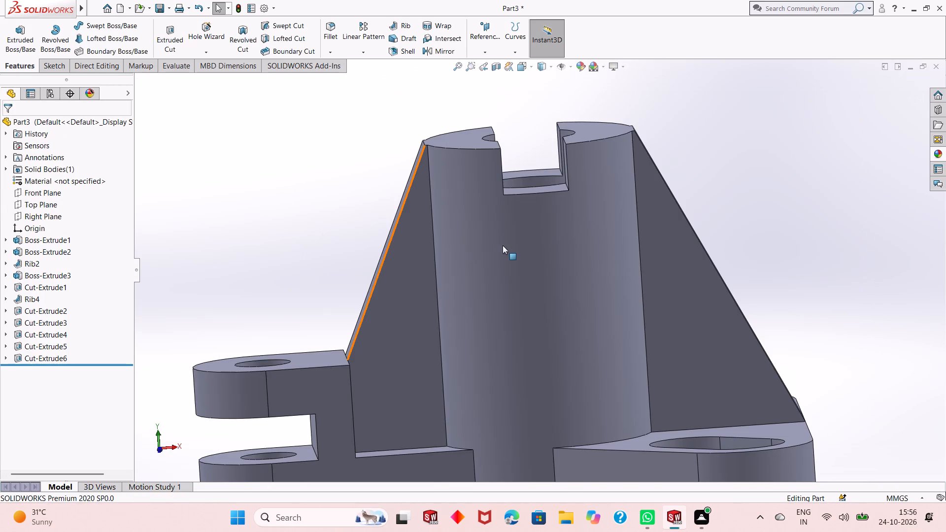
# Examine the whole part from above and below, including the cylinder, base flange and slots.
pyautogui.scroll(4, 503, 245)
pyautogui.moveTo(553, 311); pyautogui.dragTo(517, 258, button='middle')
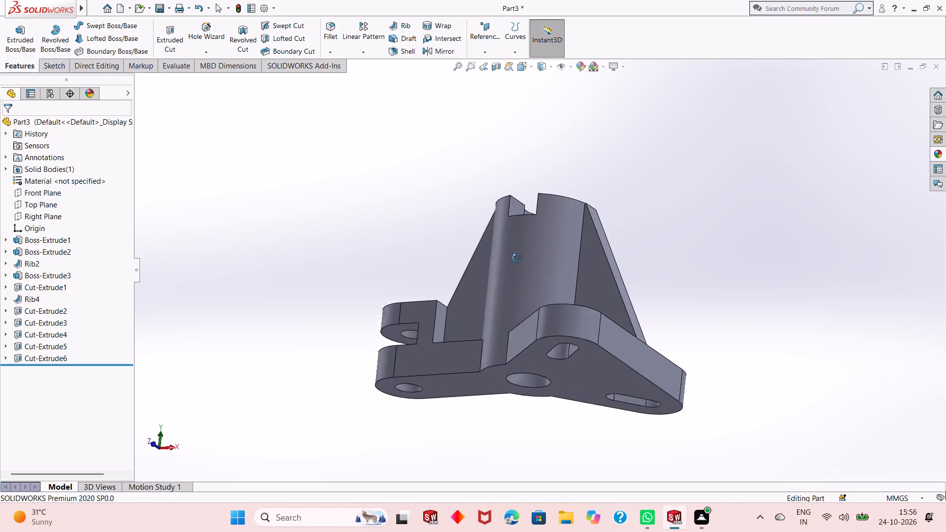
pyautogui.moveTo(517, 258); pyautogui.dragTo(525, 327, button='middle')
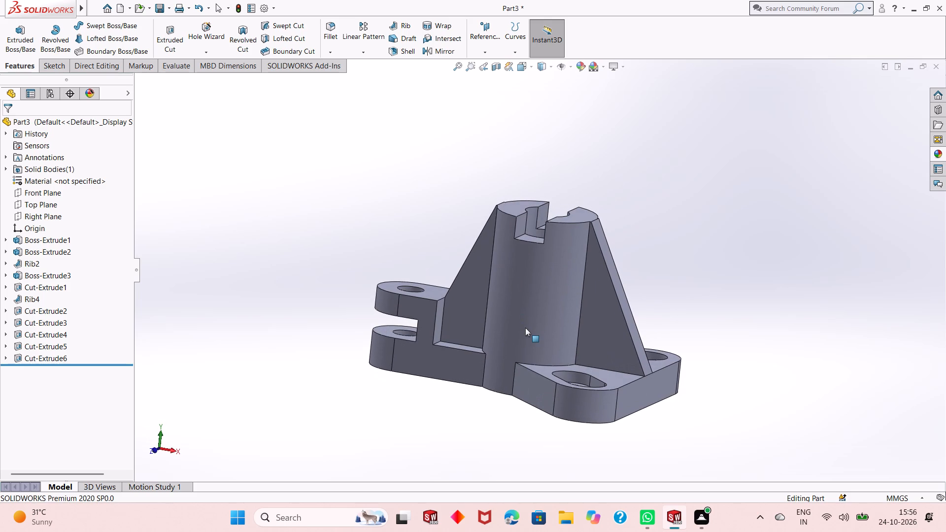
pyautogui.moveTo(558, 297); pyautogui.dragTo(567, 391, button='middle')
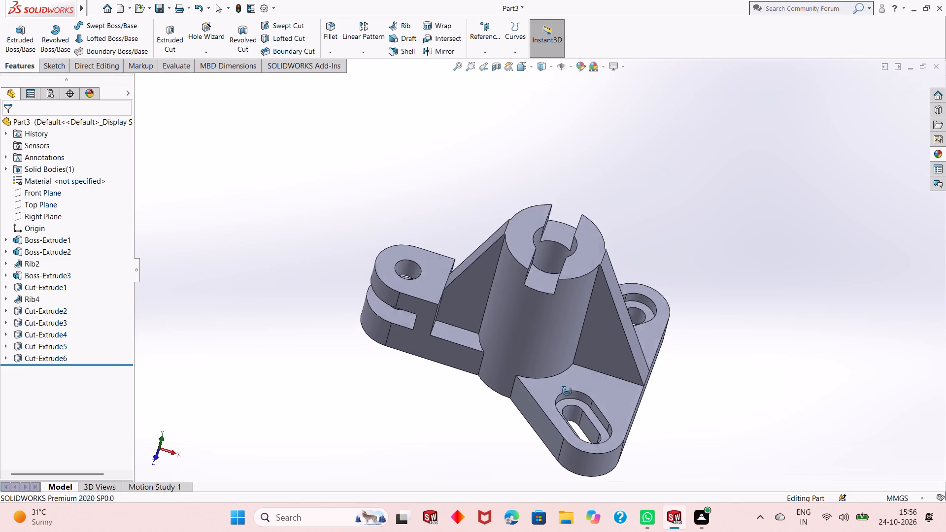
pyautogui.moveTo(567, 391); pyautogui.dragTo(548, 316, button='middle')
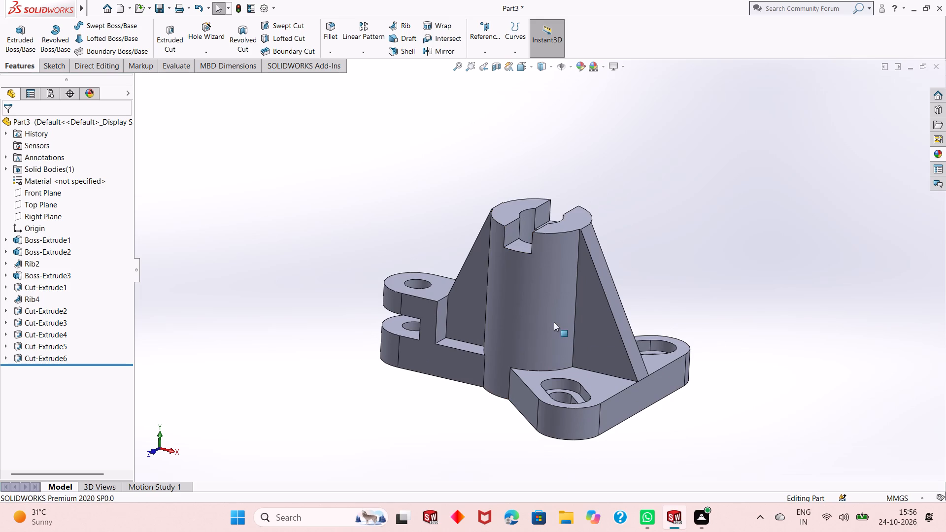
pyautogui.click(546, 294)
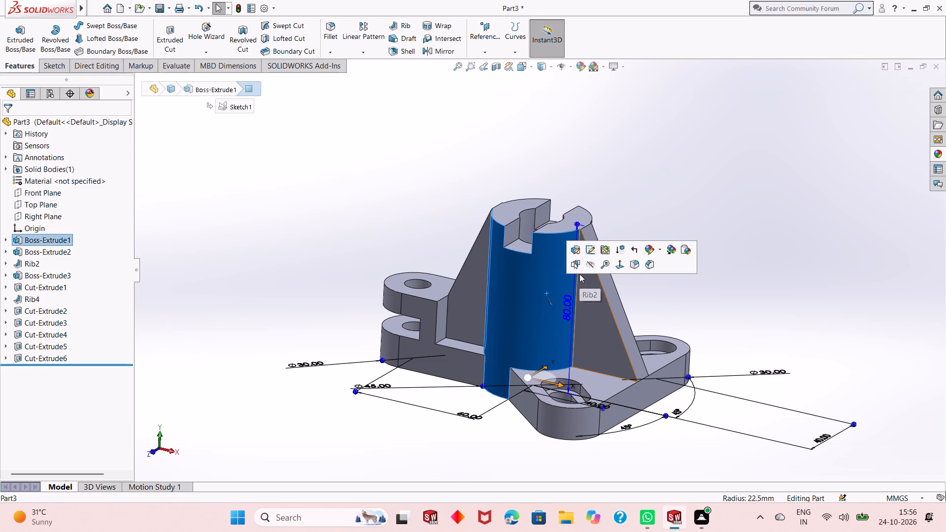
pyautogui.press('Escape')
pyautogui.press('Escape')
pyautogui.press('Escape')
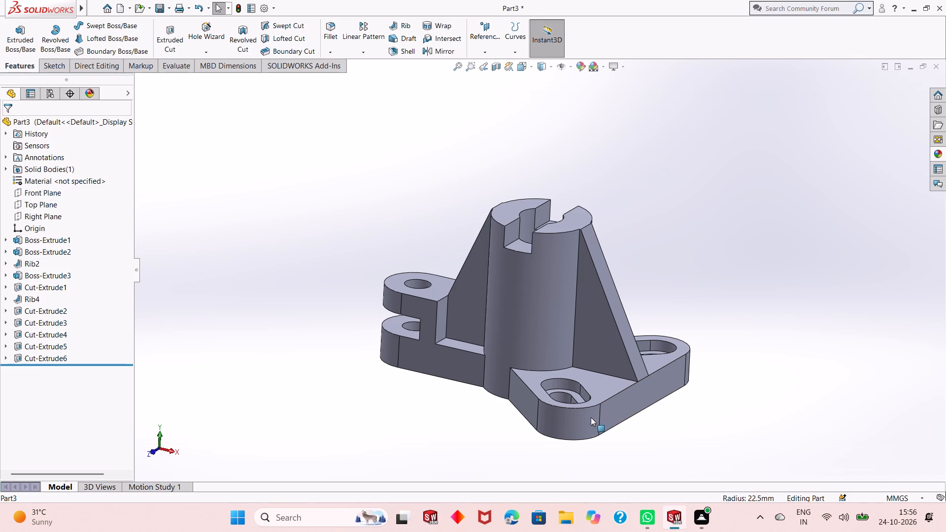
pyautogui.moveTo(590, 418); pyautogui.dragTo(589, 359, button='middle')
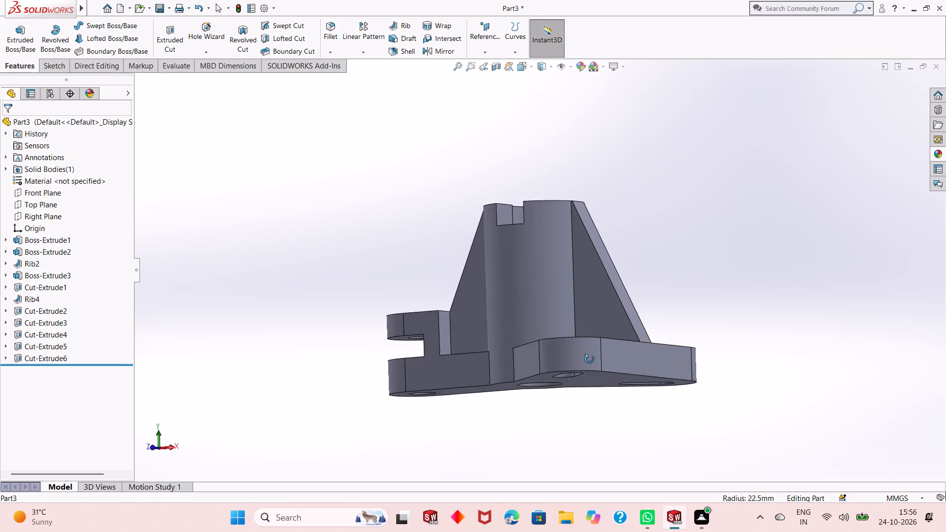
pyautogui.moveTo(589, 359); pyautogui.dragTo(595, 437, button='middle')
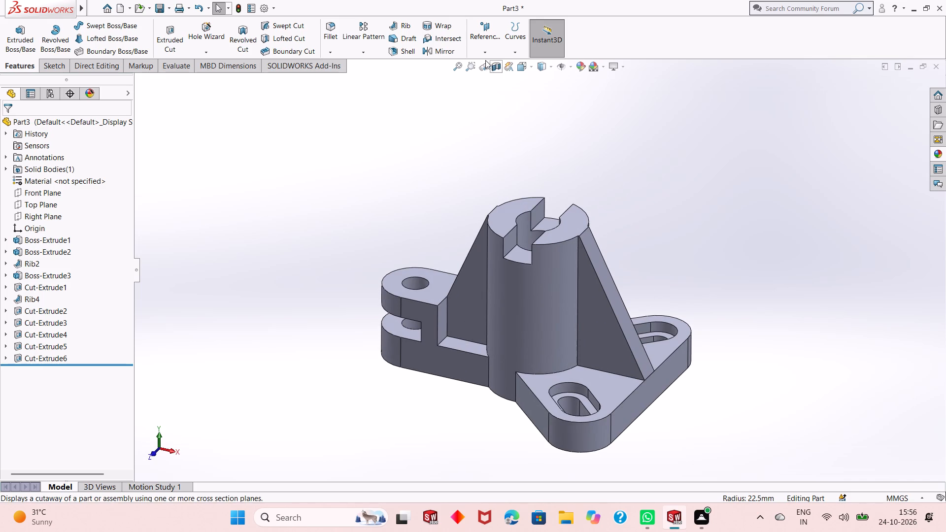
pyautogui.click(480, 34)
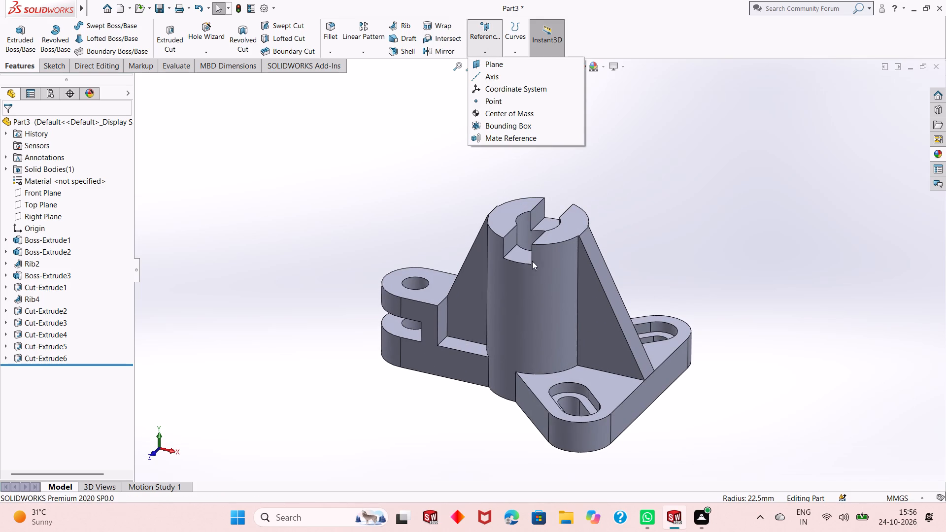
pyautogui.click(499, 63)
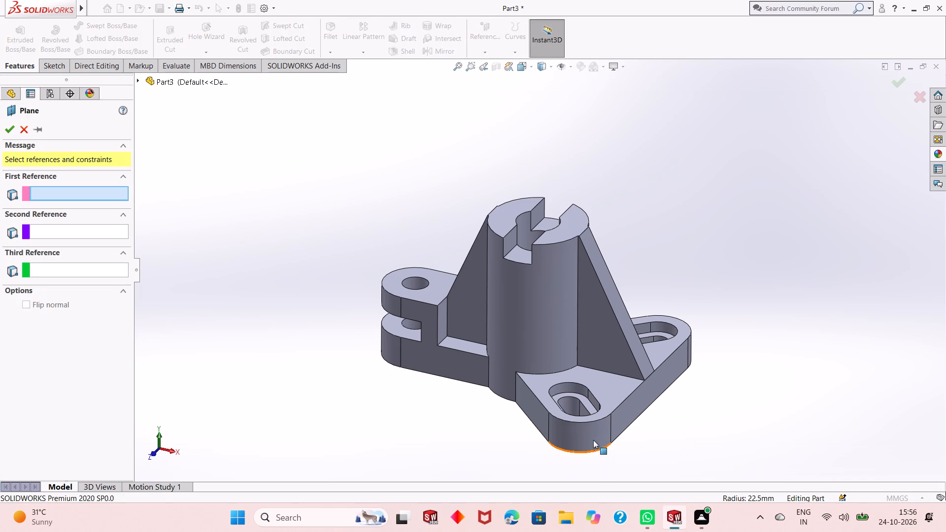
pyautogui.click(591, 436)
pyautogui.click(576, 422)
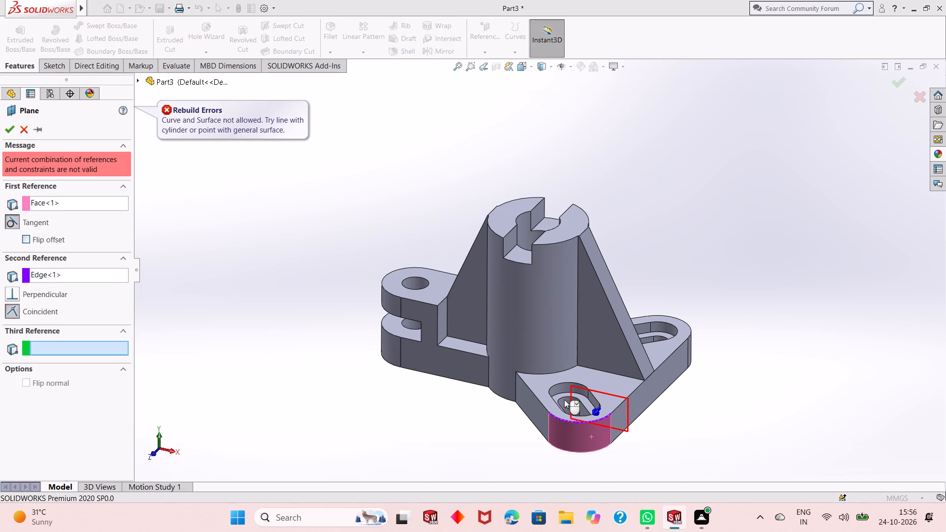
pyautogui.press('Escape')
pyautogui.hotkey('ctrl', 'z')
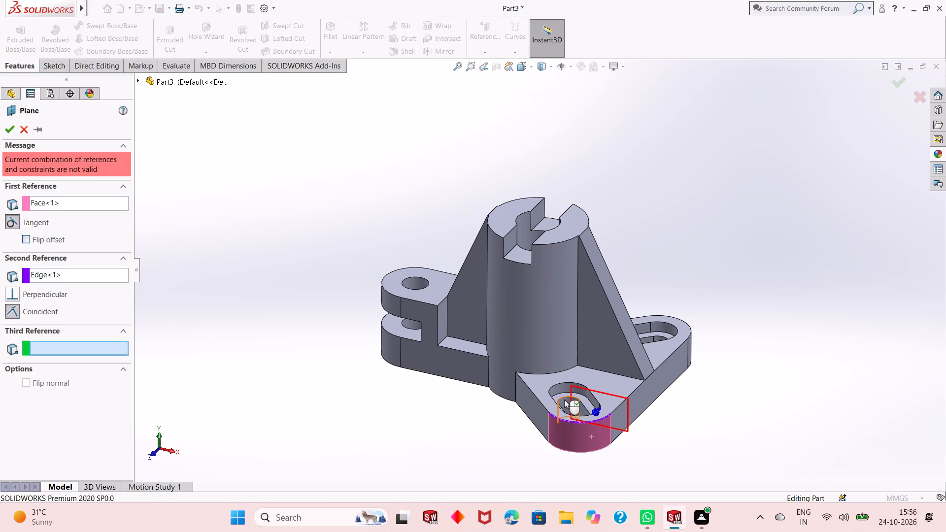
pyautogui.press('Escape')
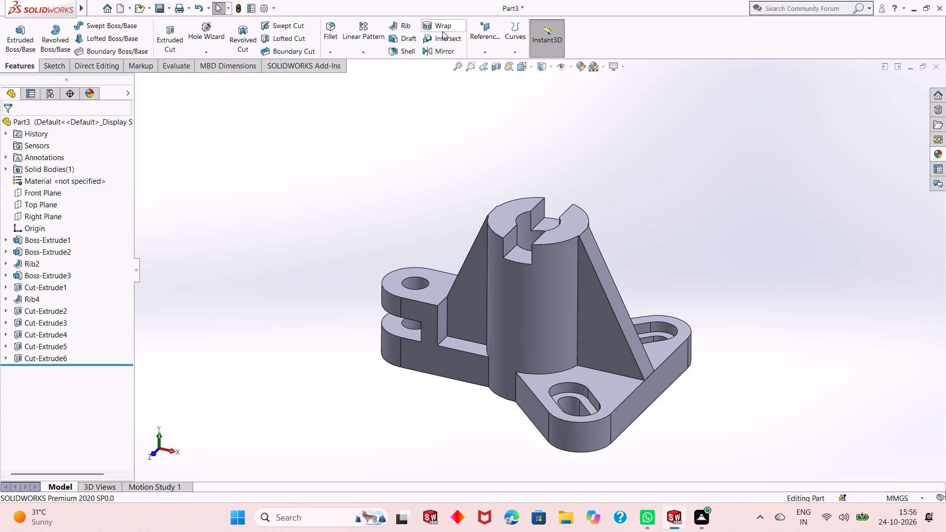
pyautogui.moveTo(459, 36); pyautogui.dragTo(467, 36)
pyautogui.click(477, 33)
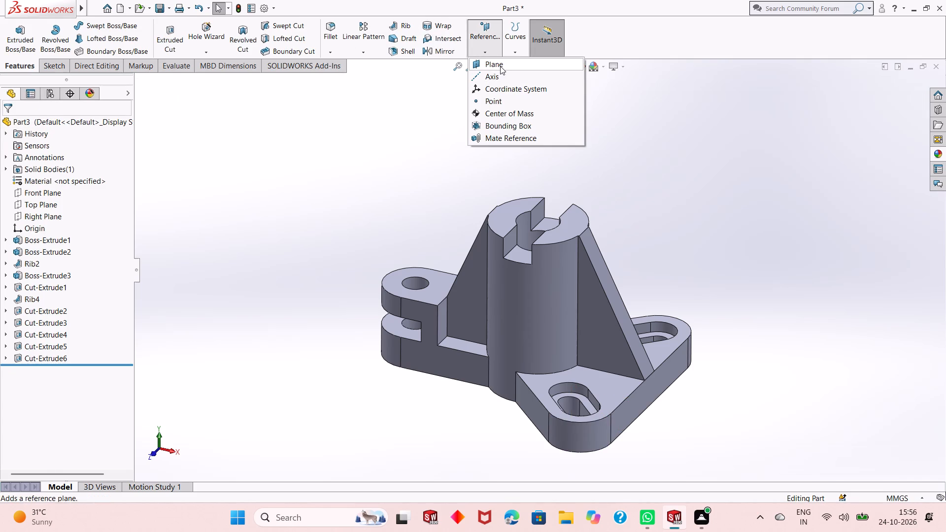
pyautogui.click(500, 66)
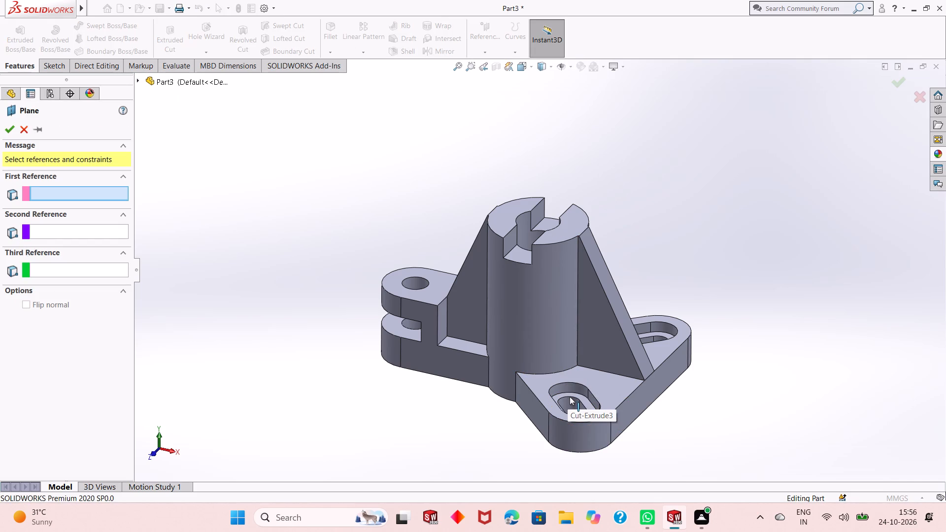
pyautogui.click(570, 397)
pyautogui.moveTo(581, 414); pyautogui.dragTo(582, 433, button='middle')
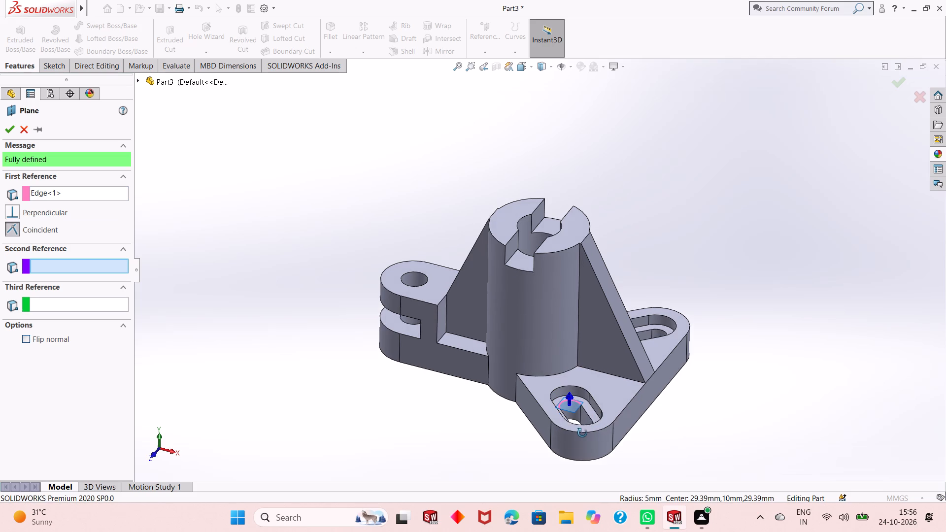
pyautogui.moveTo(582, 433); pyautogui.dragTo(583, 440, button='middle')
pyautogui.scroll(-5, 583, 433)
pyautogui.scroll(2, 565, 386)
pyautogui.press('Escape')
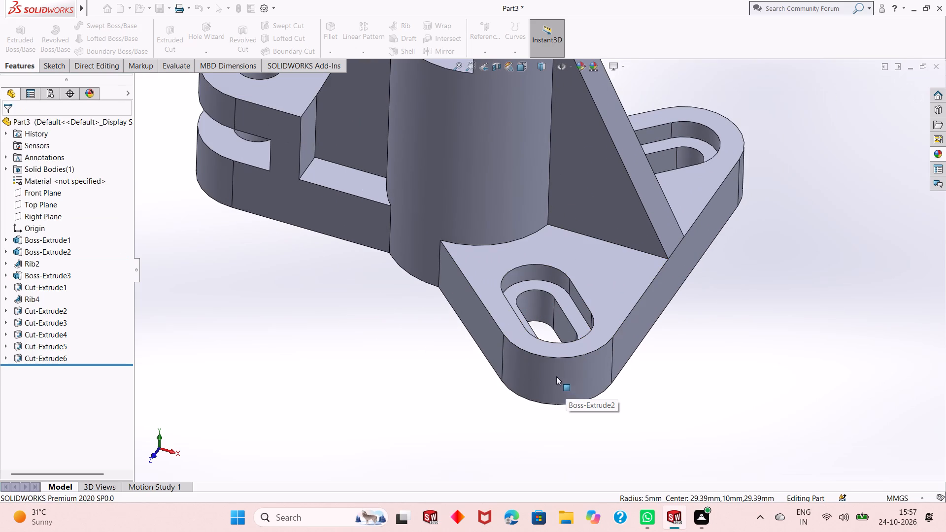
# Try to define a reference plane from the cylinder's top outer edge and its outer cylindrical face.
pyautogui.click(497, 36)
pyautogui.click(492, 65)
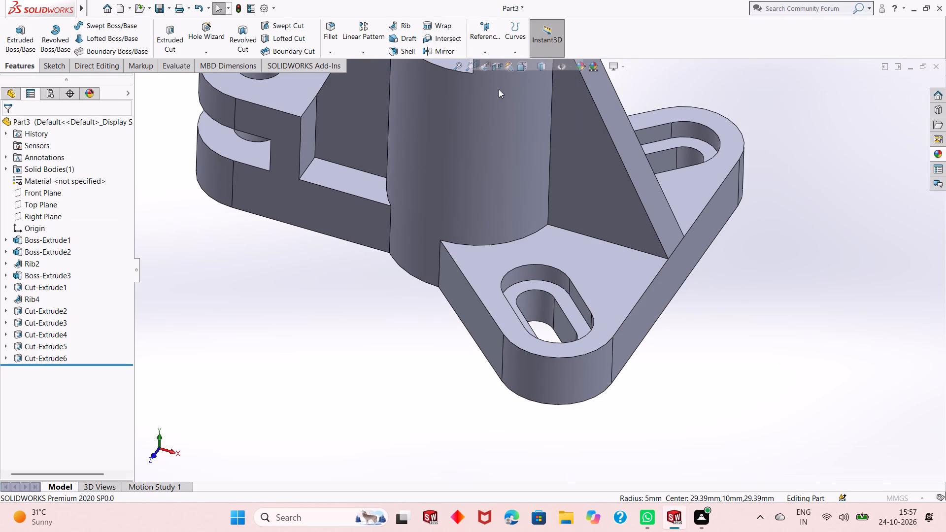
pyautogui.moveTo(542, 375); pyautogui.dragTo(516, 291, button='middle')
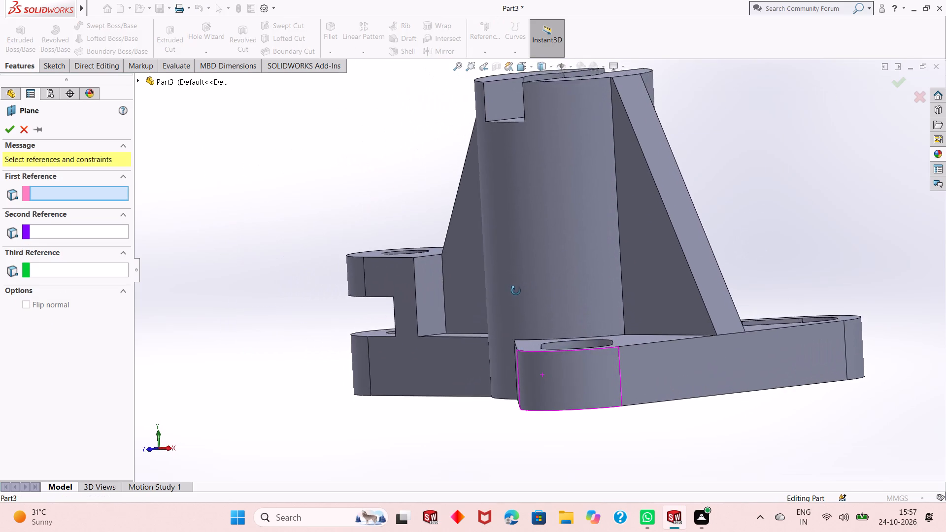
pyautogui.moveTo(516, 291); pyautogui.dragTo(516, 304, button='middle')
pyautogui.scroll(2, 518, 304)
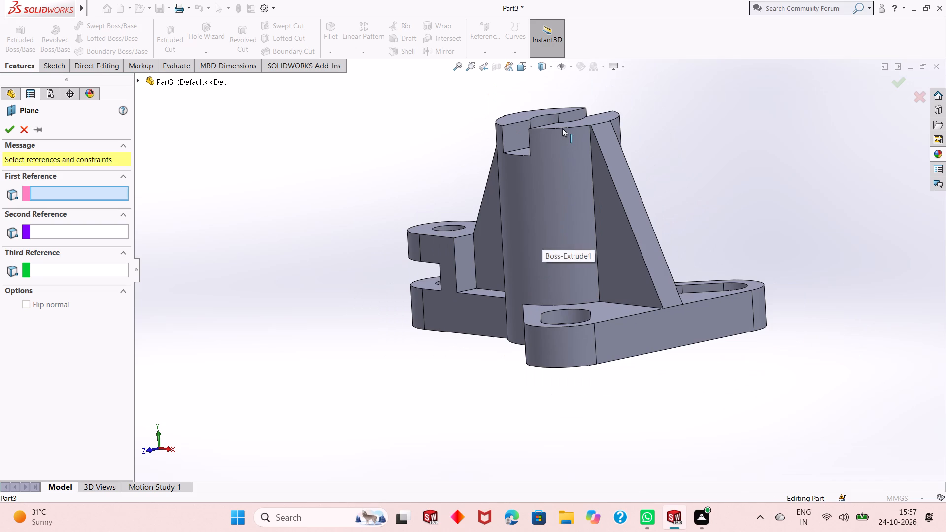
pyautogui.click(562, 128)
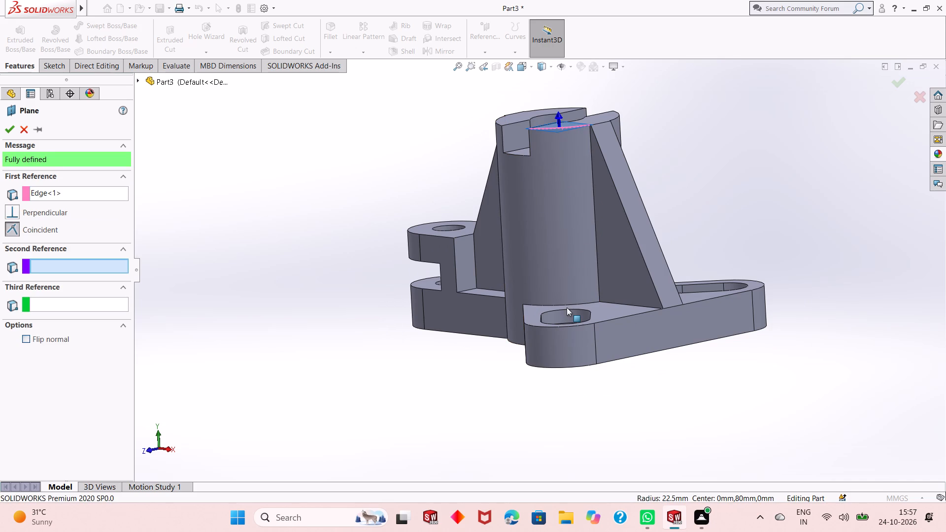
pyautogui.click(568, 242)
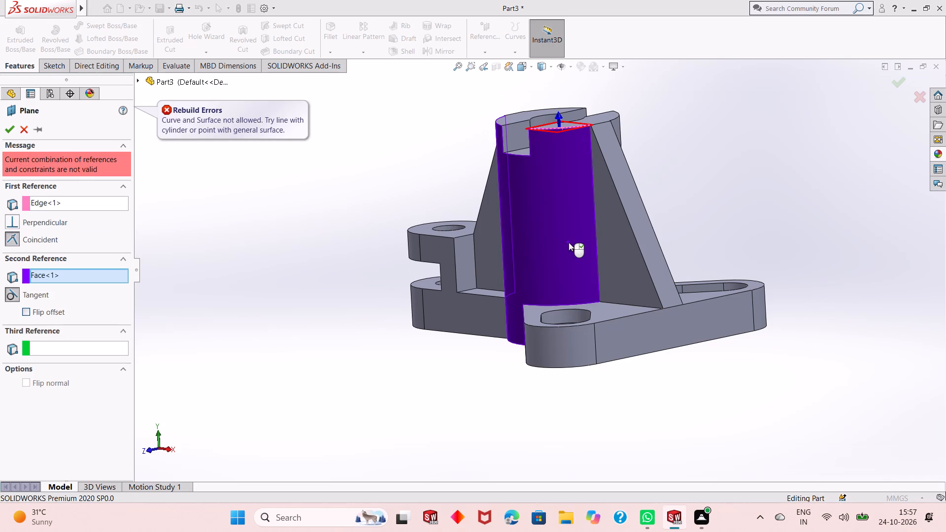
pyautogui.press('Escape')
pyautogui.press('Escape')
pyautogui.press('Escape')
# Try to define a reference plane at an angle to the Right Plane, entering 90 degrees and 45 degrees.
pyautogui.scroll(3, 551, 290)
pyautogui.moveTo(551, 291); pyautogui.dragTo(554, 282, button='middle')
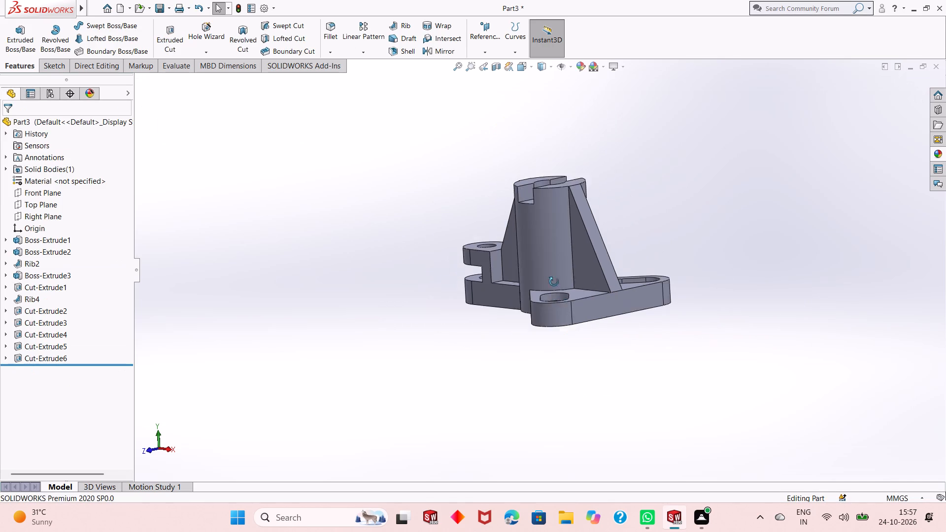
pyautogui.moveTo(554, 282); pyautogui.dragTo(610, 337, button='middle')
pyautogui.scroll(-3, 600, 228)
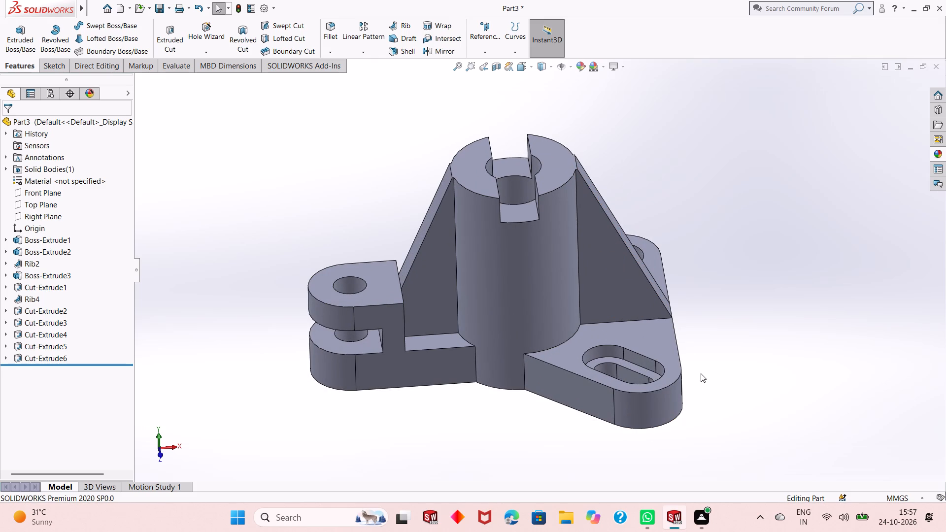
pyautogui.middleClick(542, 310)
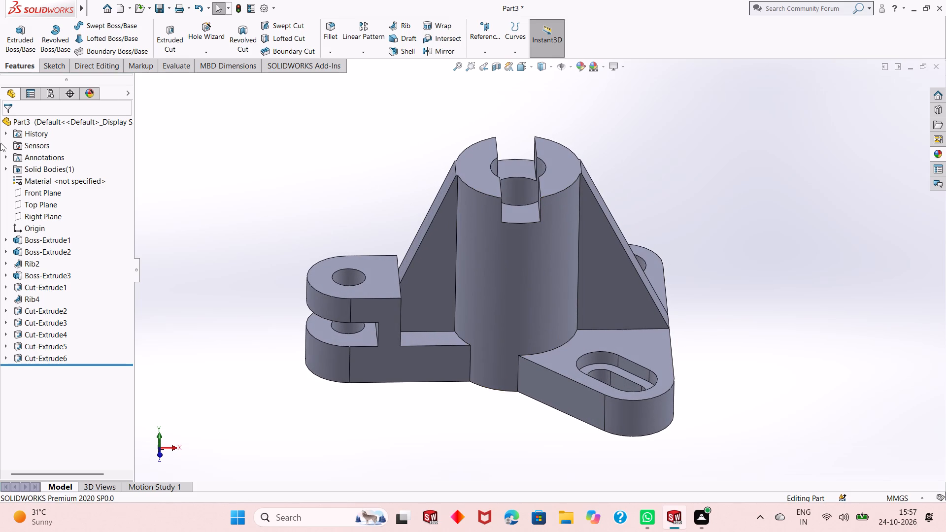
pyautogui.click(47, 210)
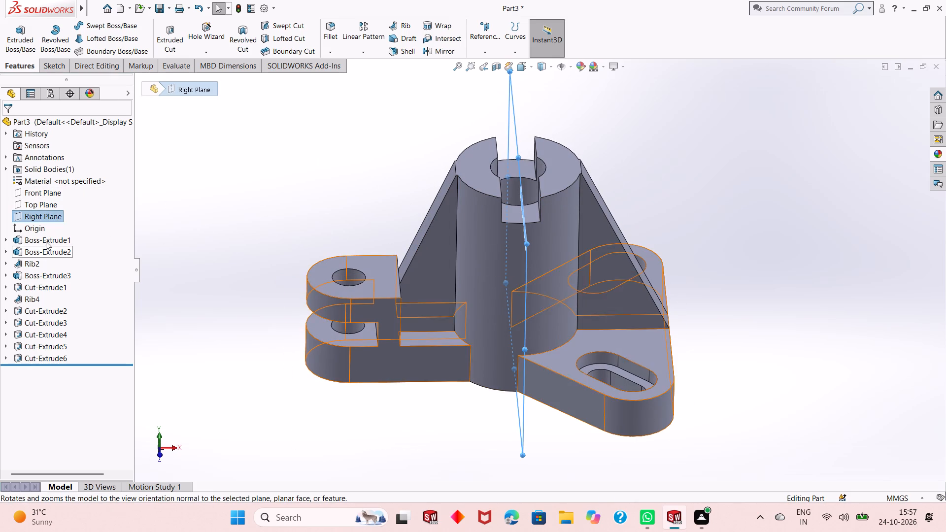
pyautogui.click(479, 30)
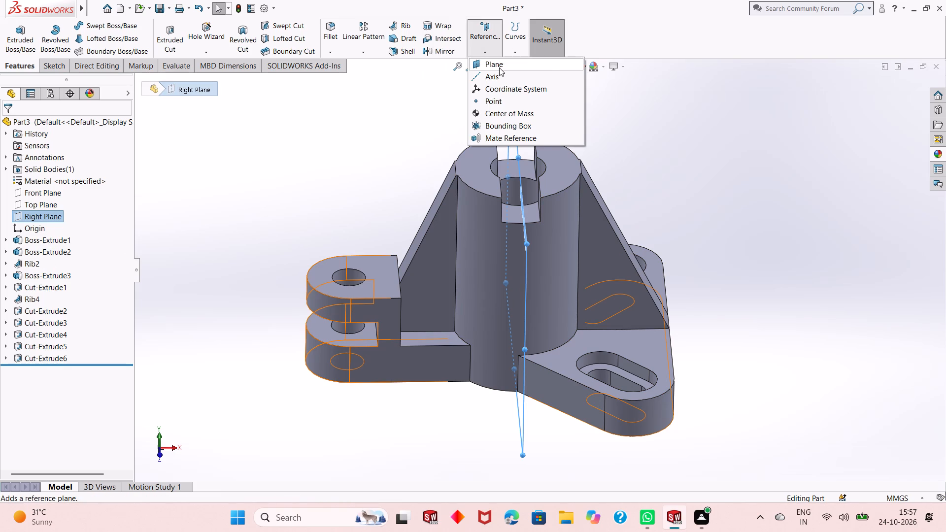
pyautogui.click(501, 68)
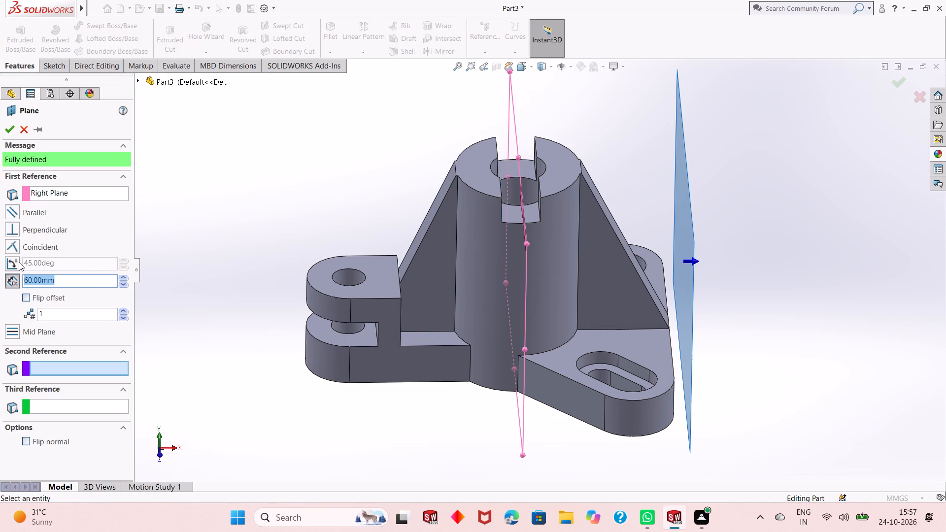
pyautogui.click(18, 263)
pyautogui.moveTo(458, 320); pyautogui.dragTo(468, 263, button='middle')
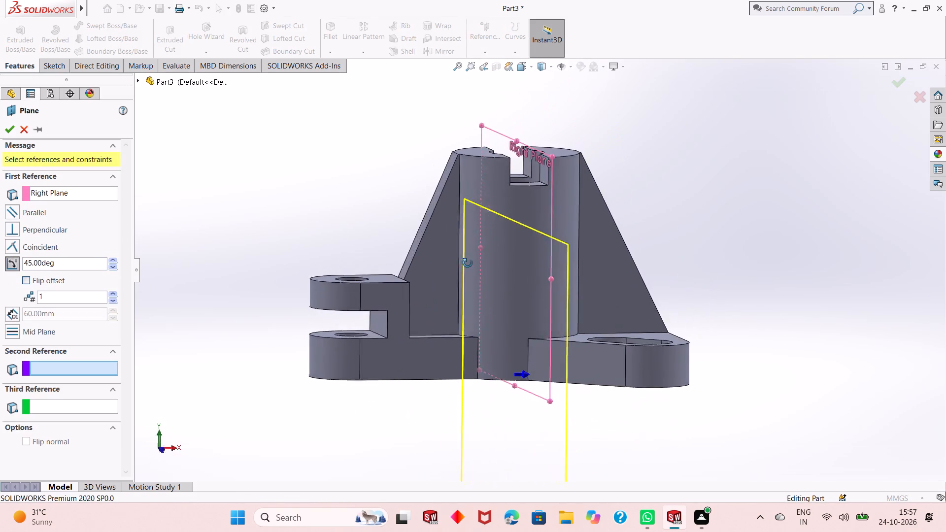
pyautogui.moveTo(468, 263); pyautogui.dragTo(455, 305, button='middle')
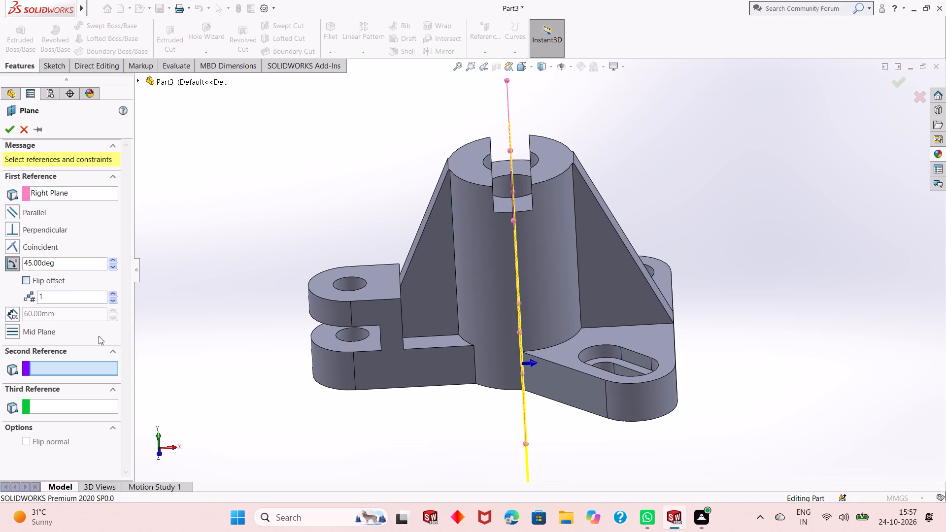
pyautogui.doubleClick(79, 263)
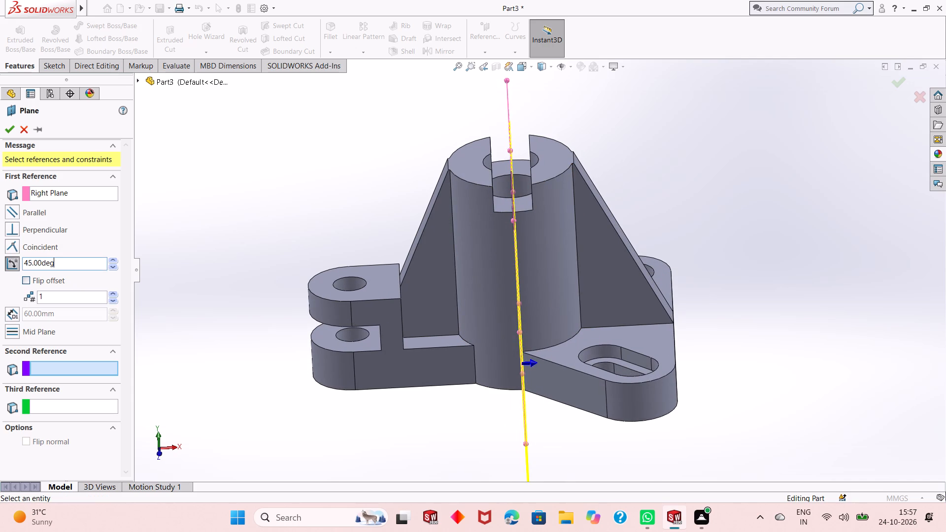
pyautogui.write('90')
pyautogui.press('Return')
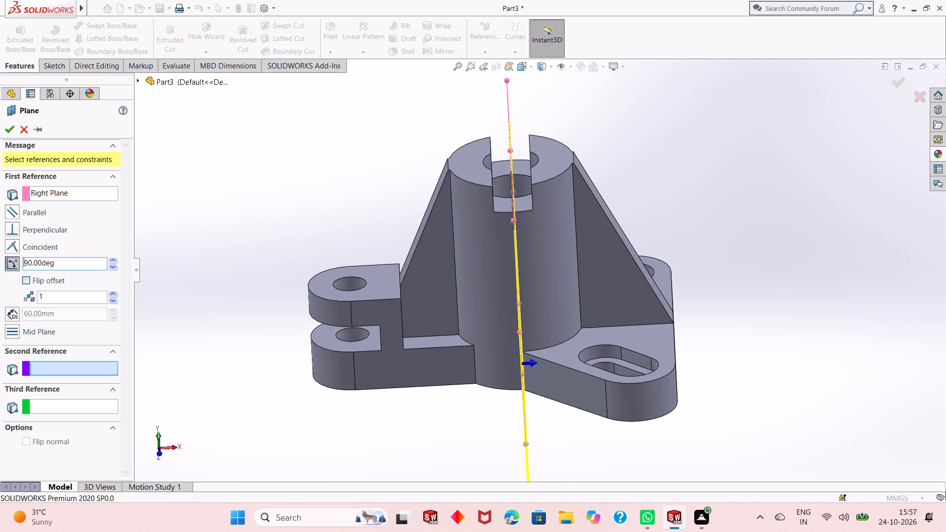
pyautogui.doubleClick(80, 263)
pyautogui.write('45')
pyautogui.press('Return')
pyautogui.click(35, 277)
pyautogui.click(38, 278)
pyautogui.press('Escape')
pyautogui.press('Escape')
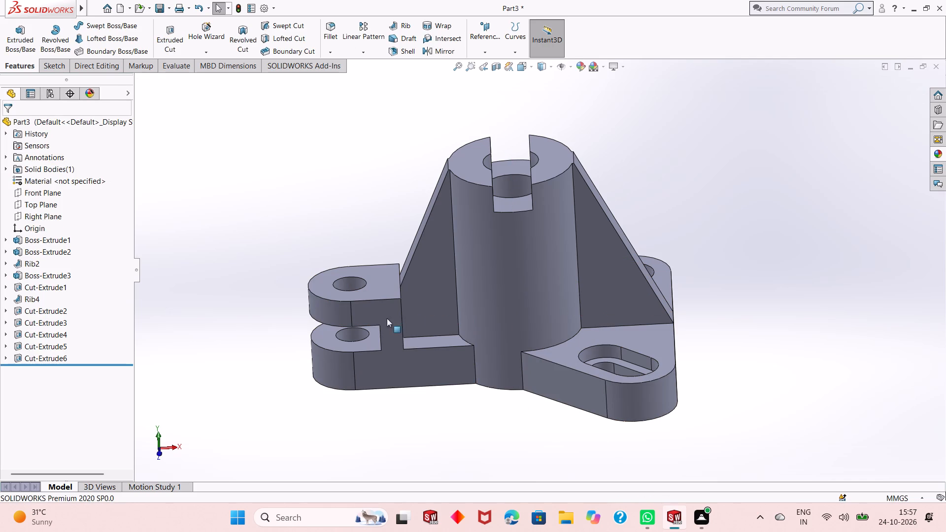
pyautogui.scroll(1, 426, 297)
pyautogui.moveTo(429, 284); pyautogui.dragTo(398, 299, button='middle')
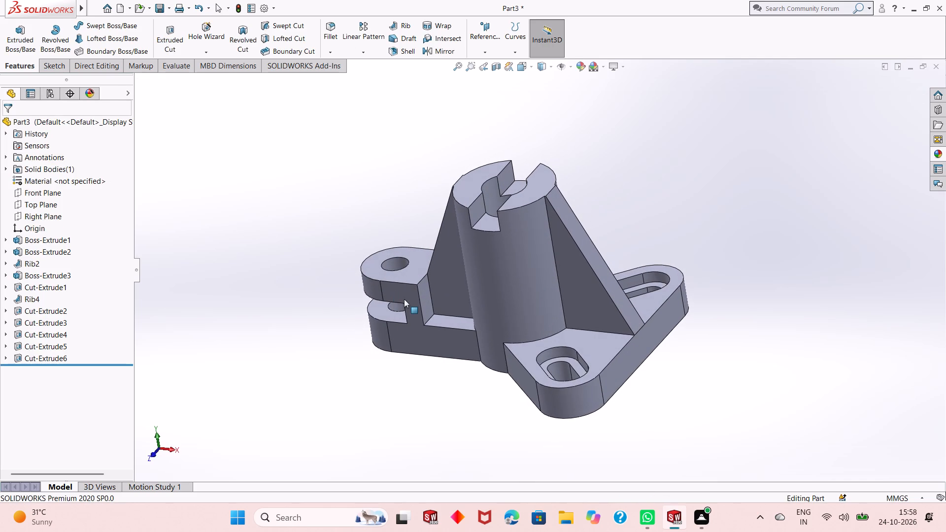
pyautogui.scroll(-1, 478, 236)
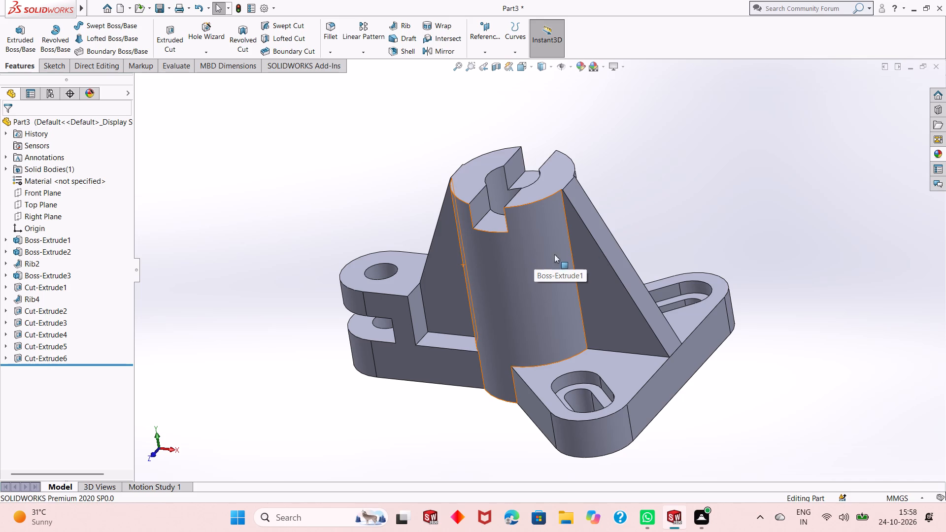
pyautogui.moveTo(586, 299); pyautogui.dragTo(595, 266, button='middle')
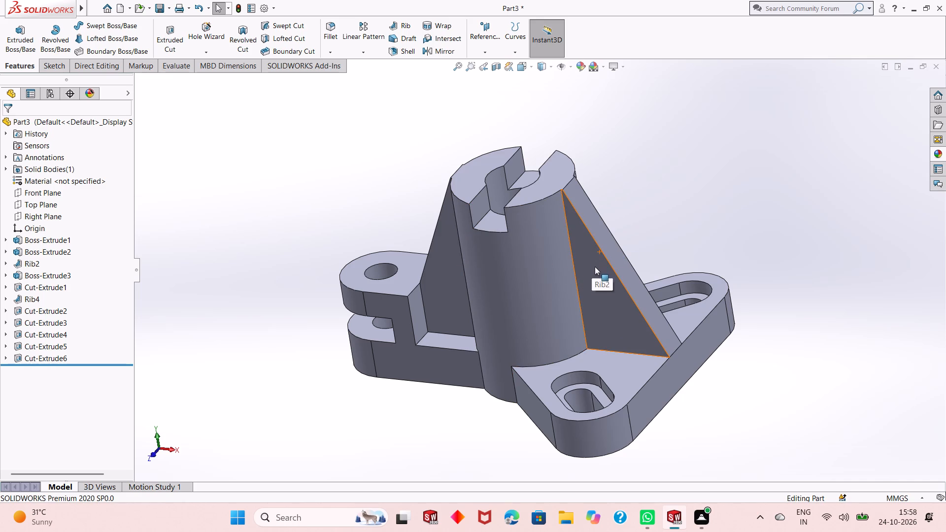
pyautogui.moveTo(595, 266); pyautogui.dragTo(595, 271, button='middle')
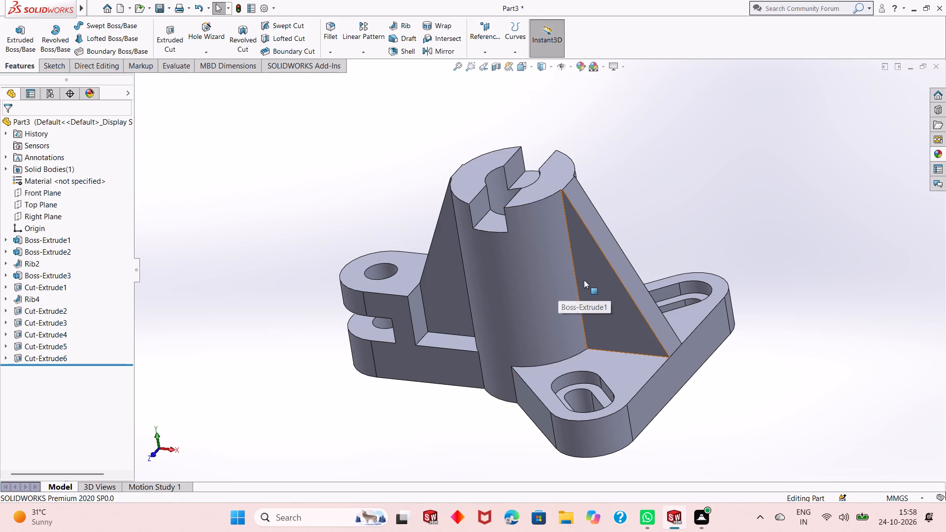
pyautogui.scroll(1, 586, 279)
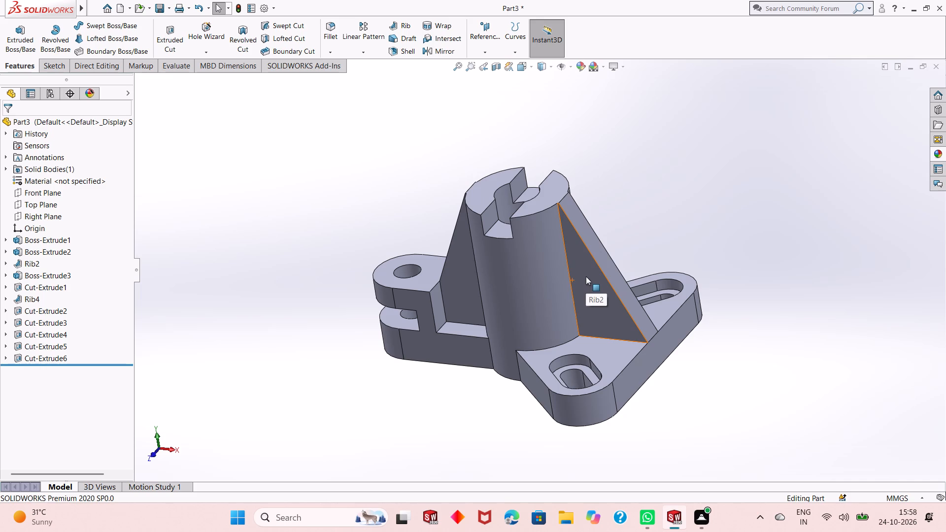
# Apply a custom purple colour with a red value of 121 to the whole part.
pyautogui.click(619, 165)
pyautogui.click(580, 66)
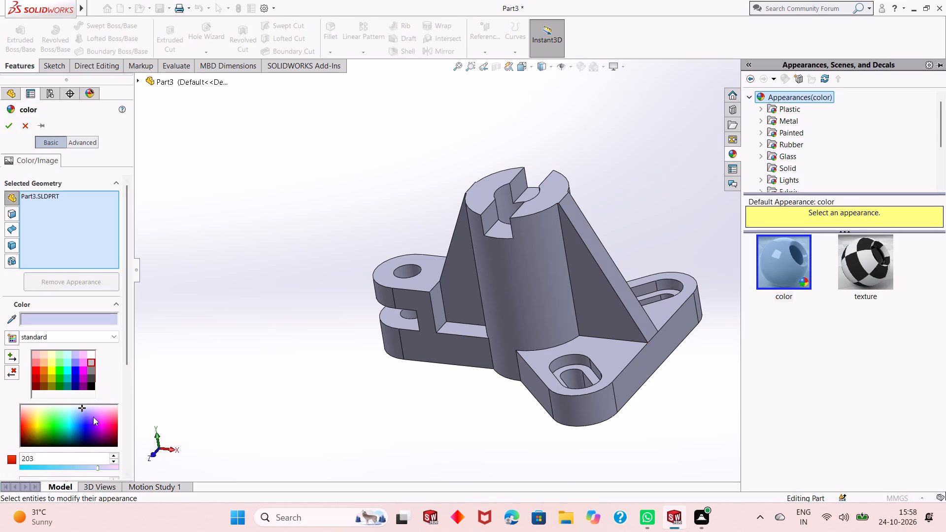
pyautogui.click(92, 419)
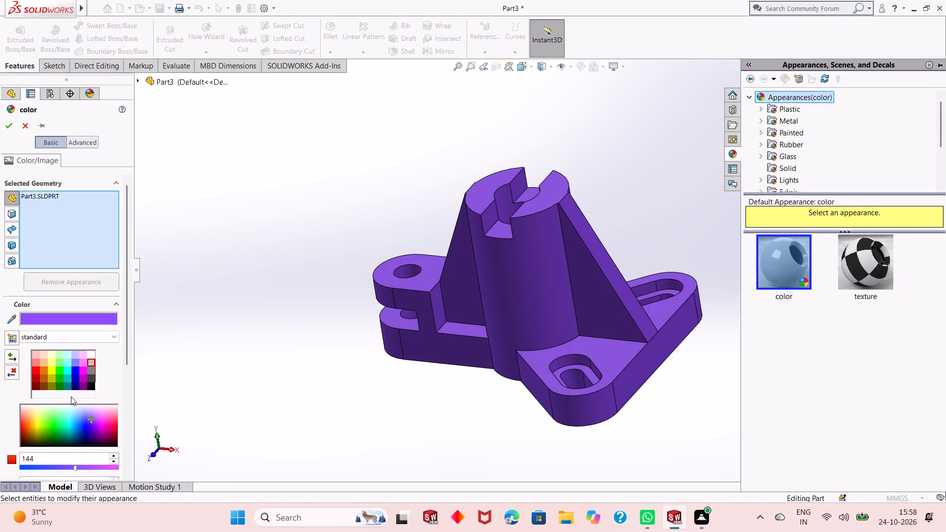
pyautogui.click(86, 423)
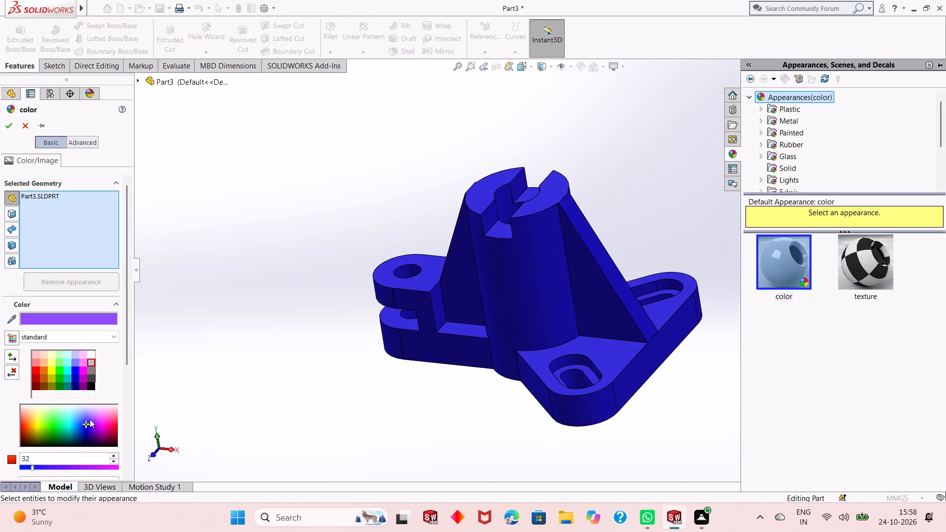
pyautogui.click(90, 419)
pyautogui.click(90, 423)
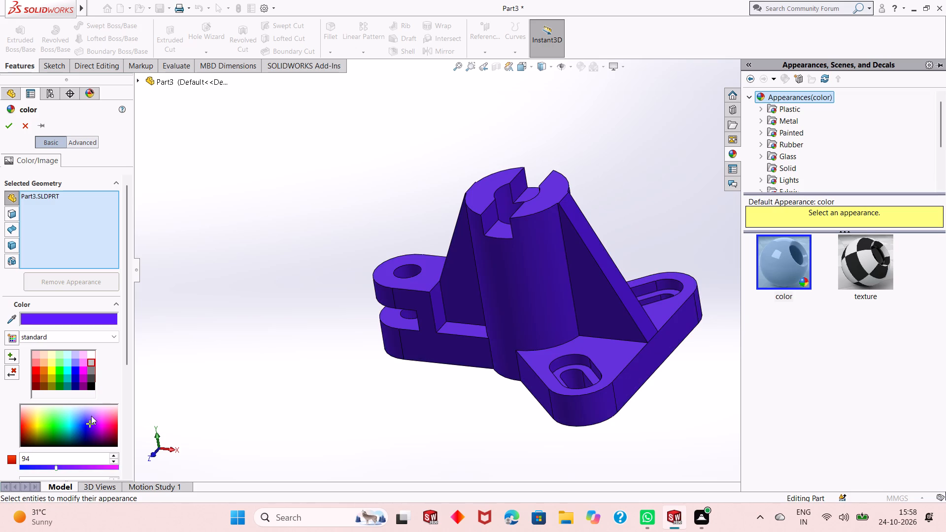
pyautogui.click(88, 420)
pyautogui.click(90, 426)
pyautogui.click(93, 426)
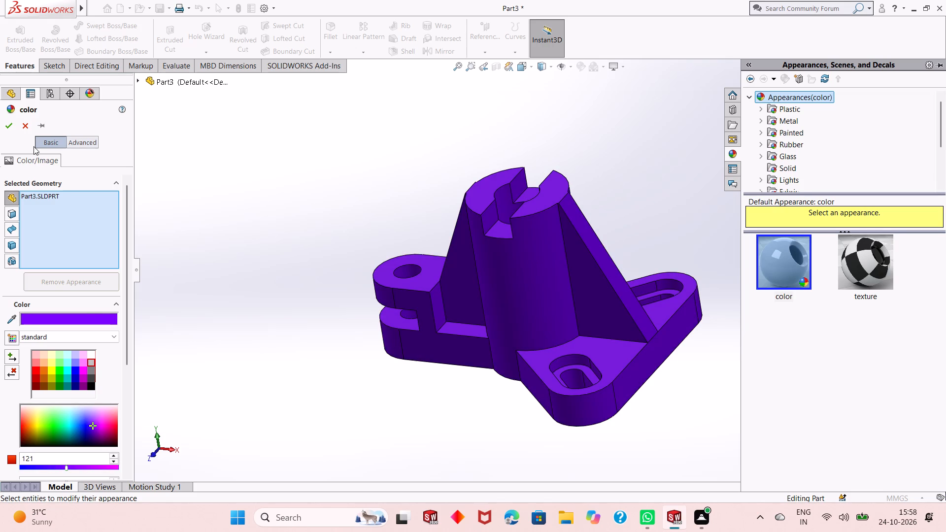
pyautogui.click(15, 126)
pyautogui.click(600, 138)
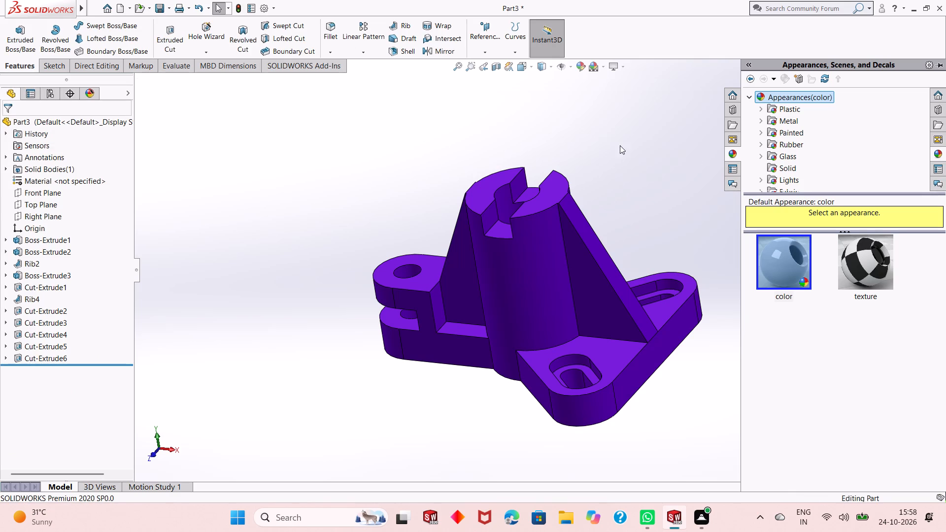
# Apply the polished aluminum metal appearance to the flange's stepped slot features, Cut-Extrude3 and Cut-Extrude4.
pyautogui.click(939, 157)
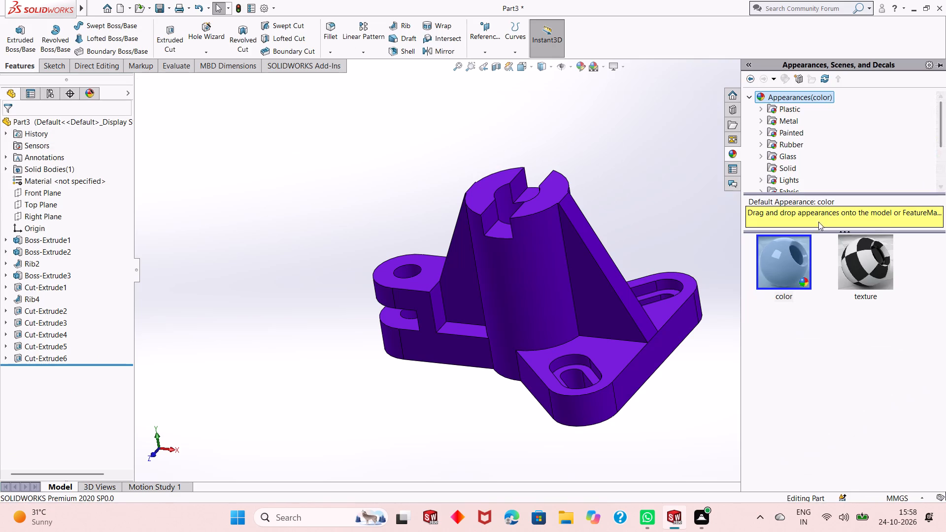
pyautogui.click(777, 123)
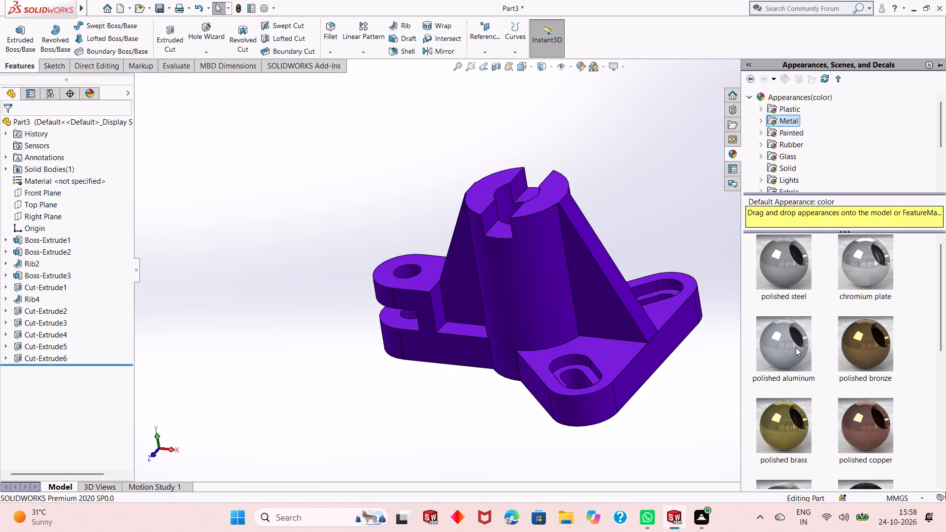
pyautogui.moveTo(796, 347); pyautogui.dragTo(794, 347)
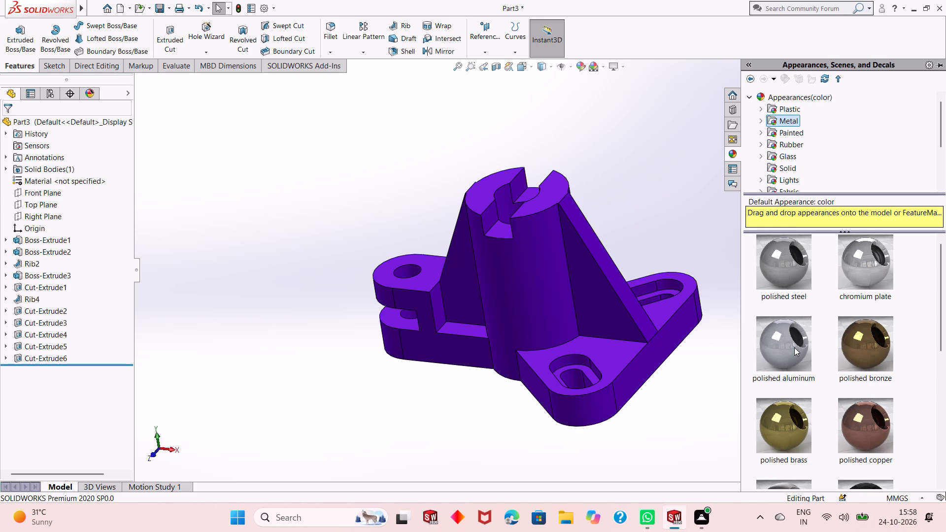
pyautogui.moveTo(794, 347); pyautogui.dragTo(577, 361)
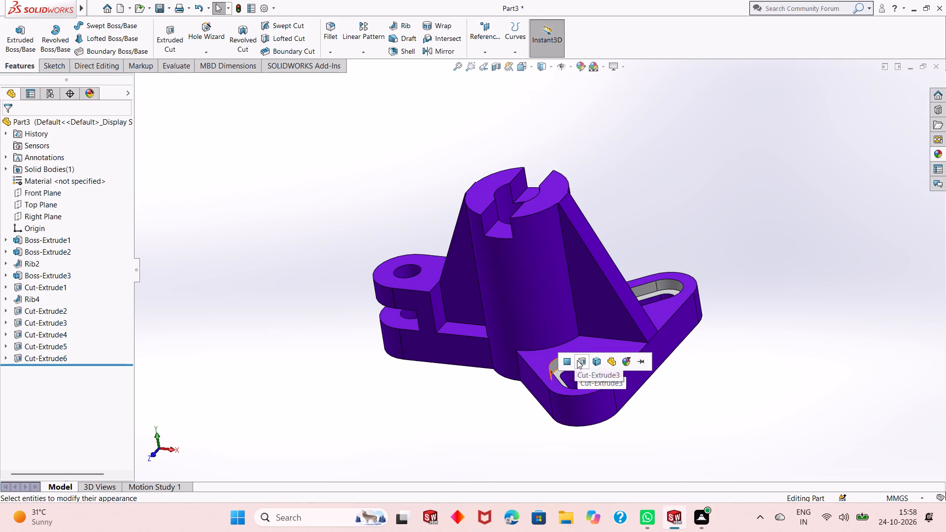
pyautogui.click(577, 360)
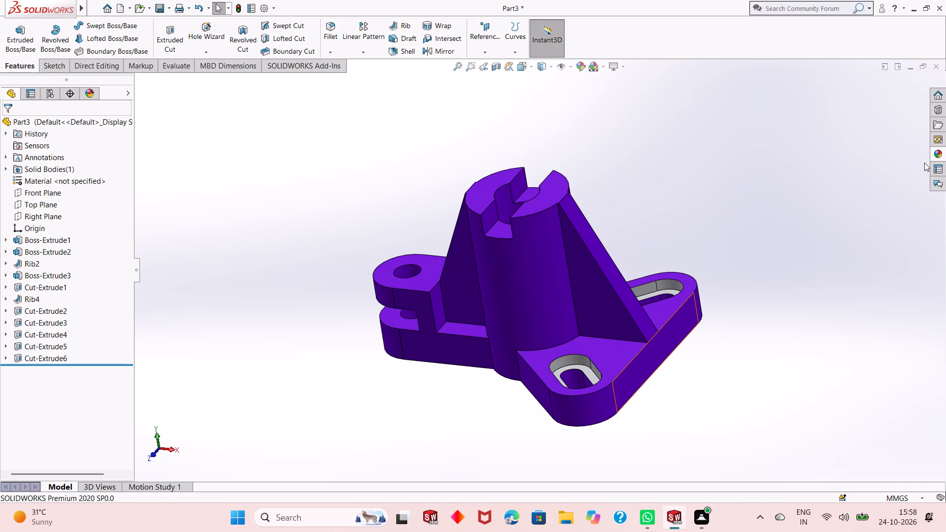
pyautogui.click(936, 151)
pyautogui.moveTo(787, 338); pyautogui.dragTo(600, 351)
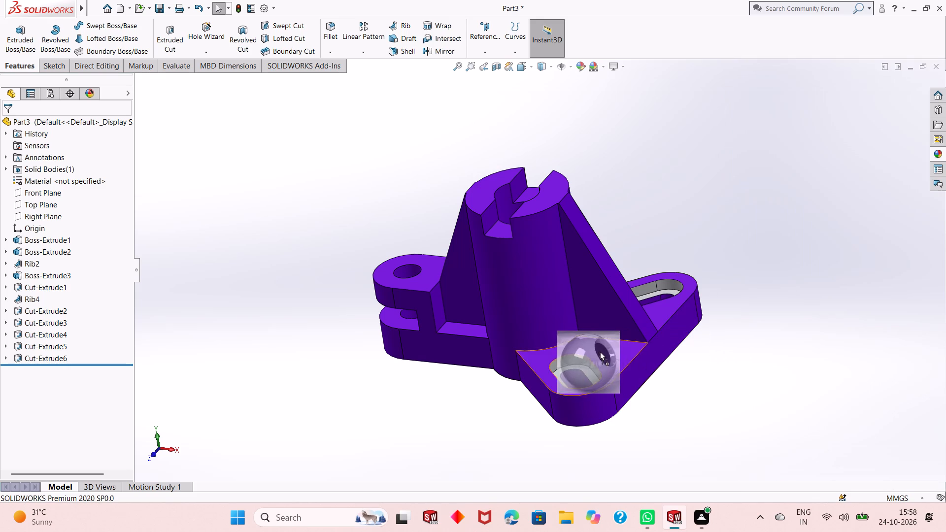
pyautogui.moveTo(600, 351); pyautogui.dragTo(575, 380)
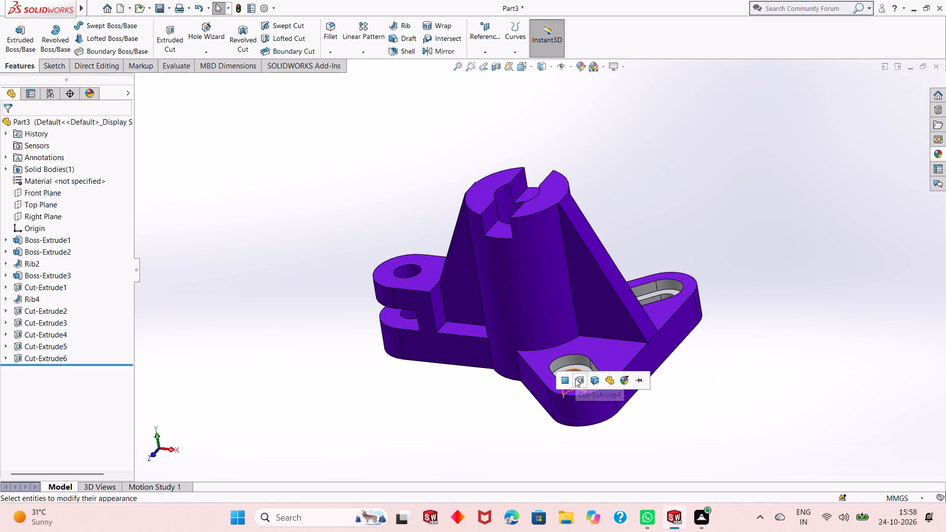
pyautogui.click(575, 377)
# Apply the polished aluminum appearance to the cylinder's bore and top slot feature, Cut-Extrude5.
pyautogui.moveTo(575, 347); pyautogui.dragTo(592, 386, button='middle')
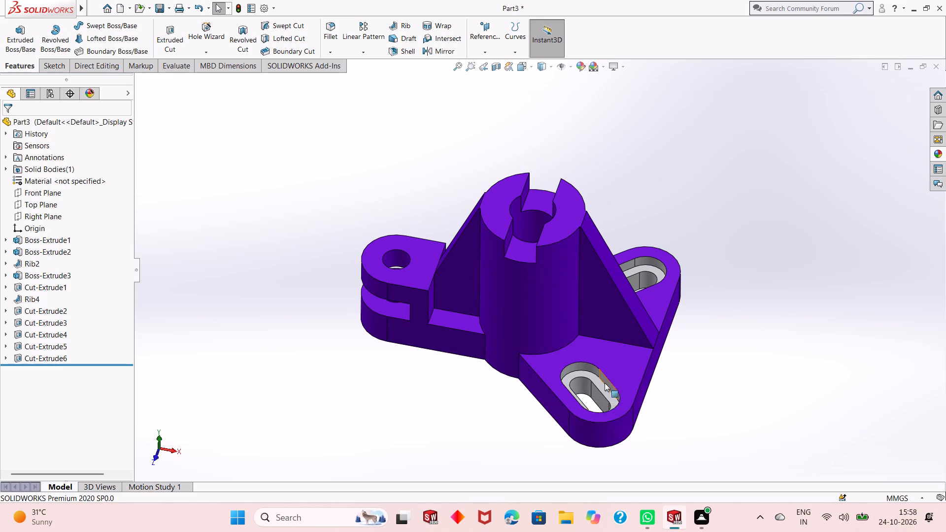
pyautogui.scroll(2, 604, 383)
pyautogui.scroll(-3, 523, 184)
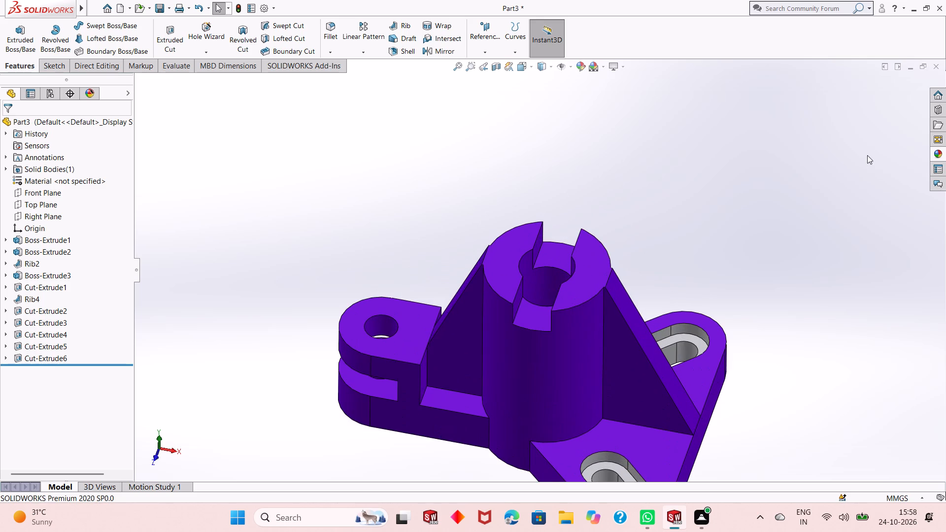
pyautogui.click(932, 154)
pyautogui.moveTo(786, 348); pyautogui.dragTo(738, 336)
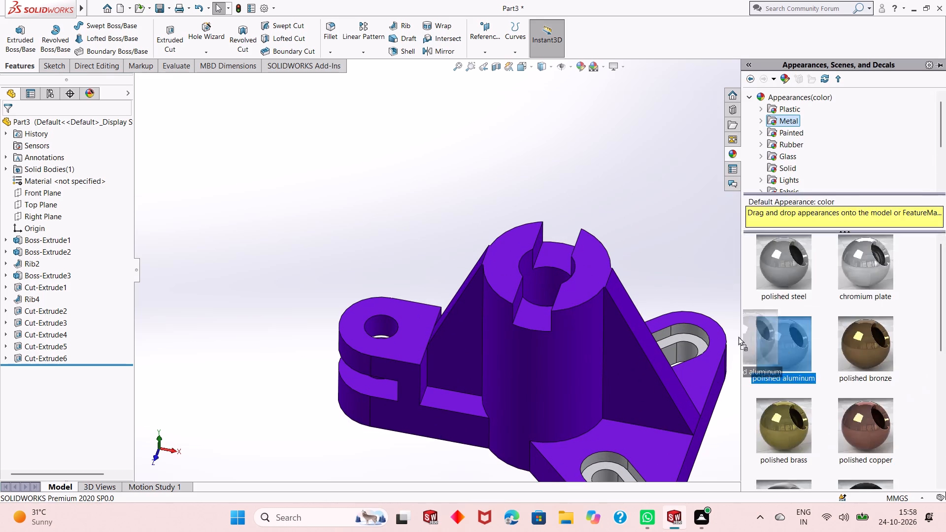
pyautogui.moveTo(738, 336); pyautogui.dragTo(538, 280)
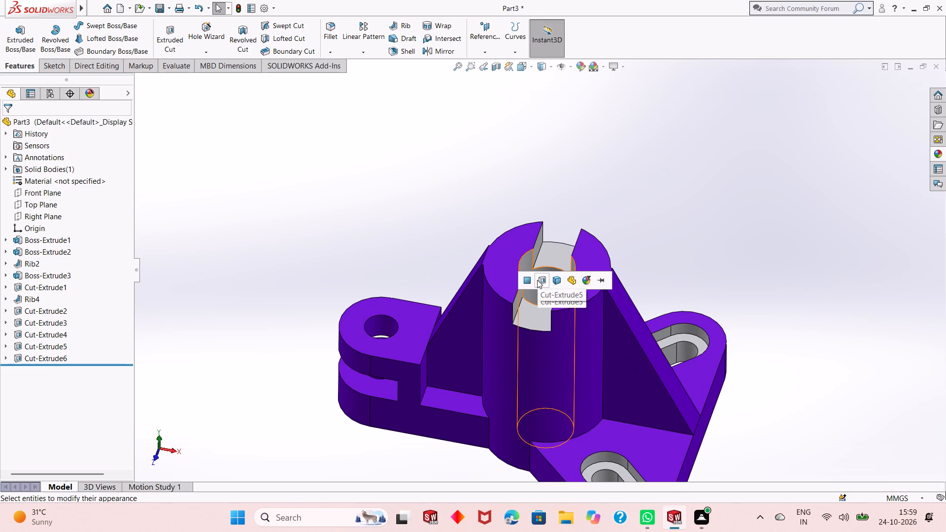
pyautogui.click(537, 280)
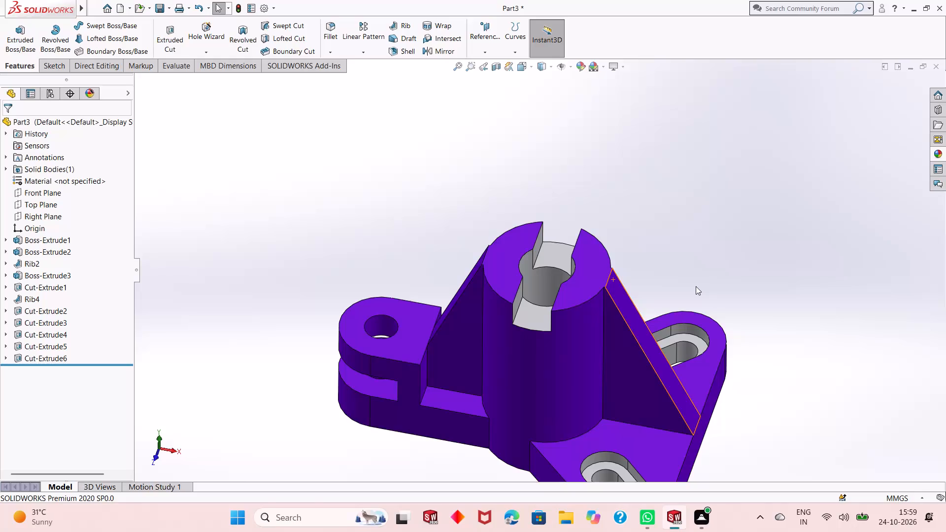
# Apply the polished aluminum appearance to the end block's hole feature, Cut-Extrude2.
pyautogui.scroll(-2, 421, 366)
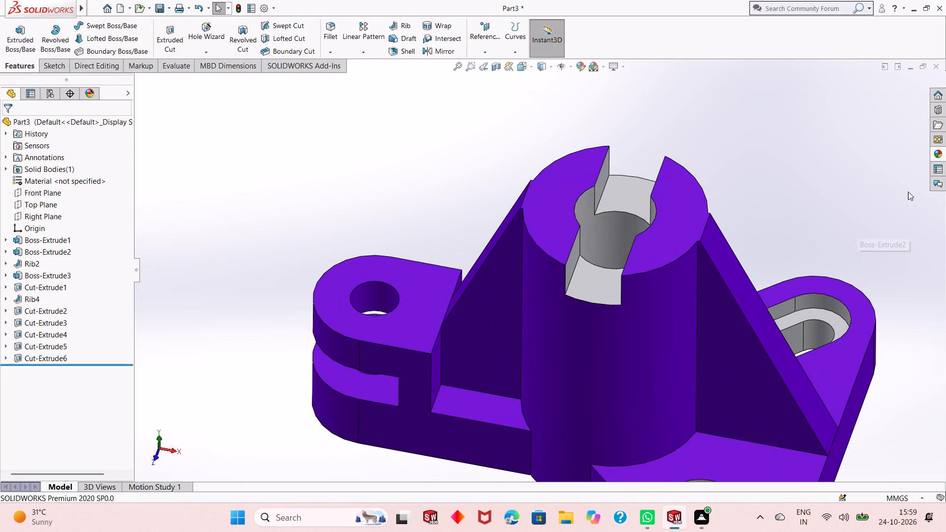
pyautogui.click(936, 153)
pyautogui.moveTo(781, 331); pyautogui.dragTo(526, 258)
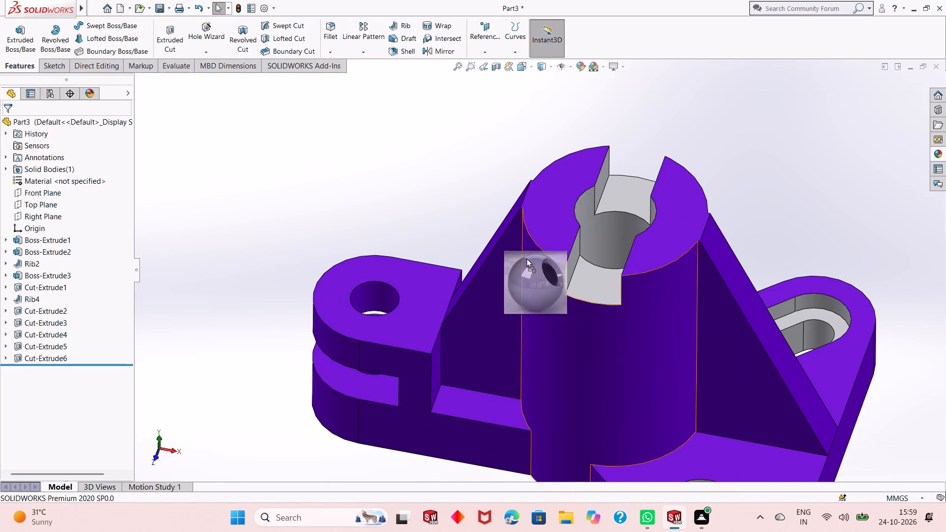
pyautogui.moveTo(526, 258); pyautogui.dragTo(379, 286)
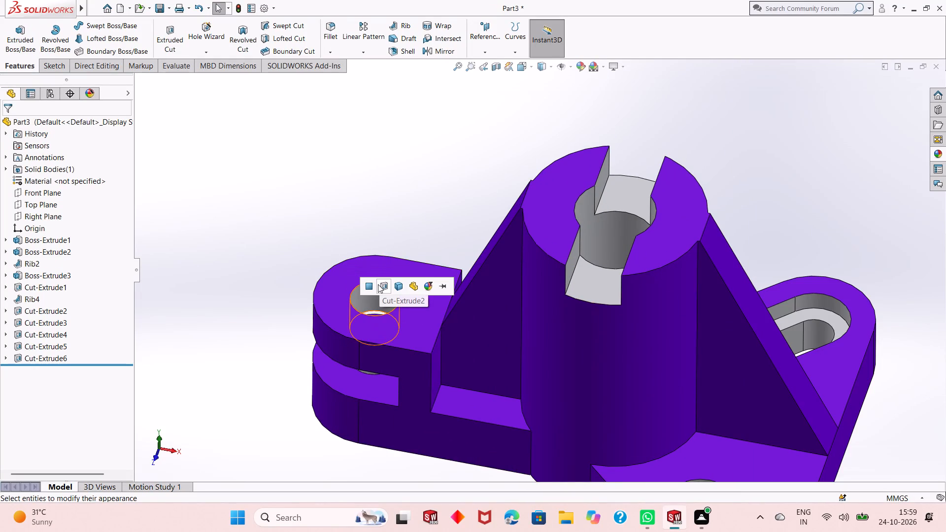
pyautogui.click(378, 284)
# Examine the coloured part from the front, top and both sides, including the aluminum bore, end-block hole and stepped slots.
pyautogui.scroll(1, 393, 312)
pyautogui.moveTo(392, 319); pyautogui.dragTo(393, 288, button='middle')
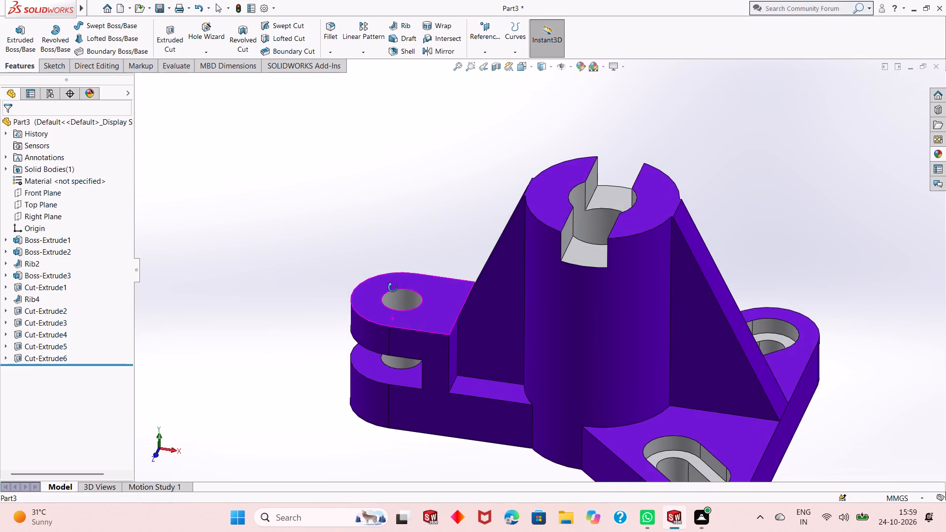
pyautogui.moveTo(393, 288); pyautogui.dragTo(395, 285, button='middle')
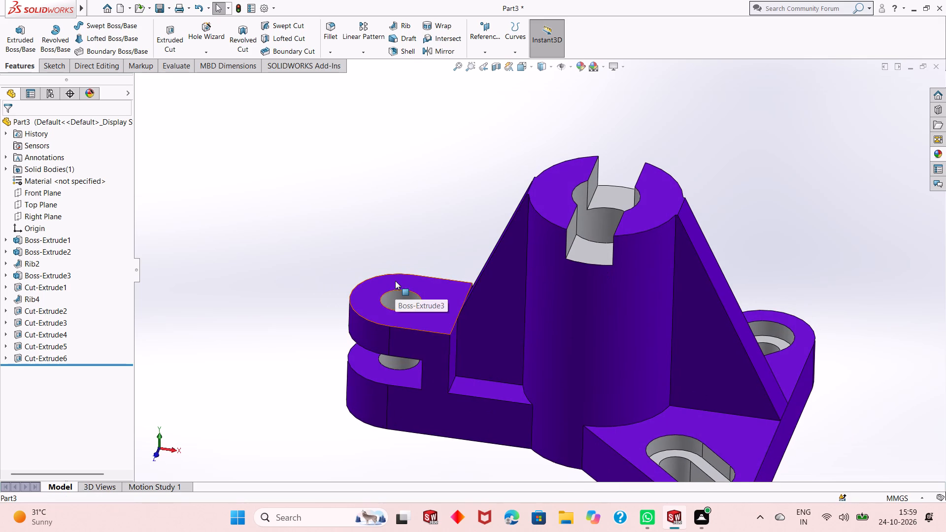
pyautogui.scroll(2, 465, 316)
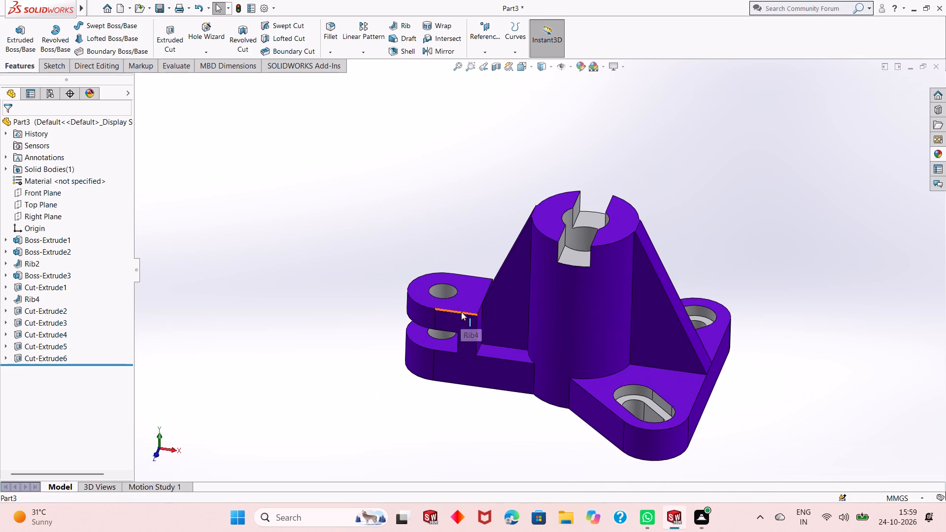
pyautogui.moveTo(607, 286); pyautogui.dragTo(635, 199, button='middle')
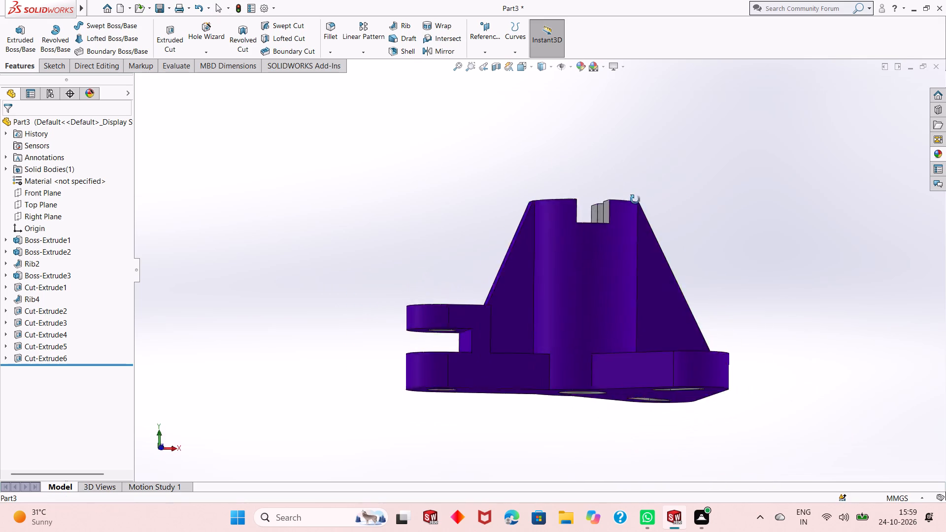
pyautogui.moveTo(635, 199); pyautogui.dragTo(648, 271, button='middle')
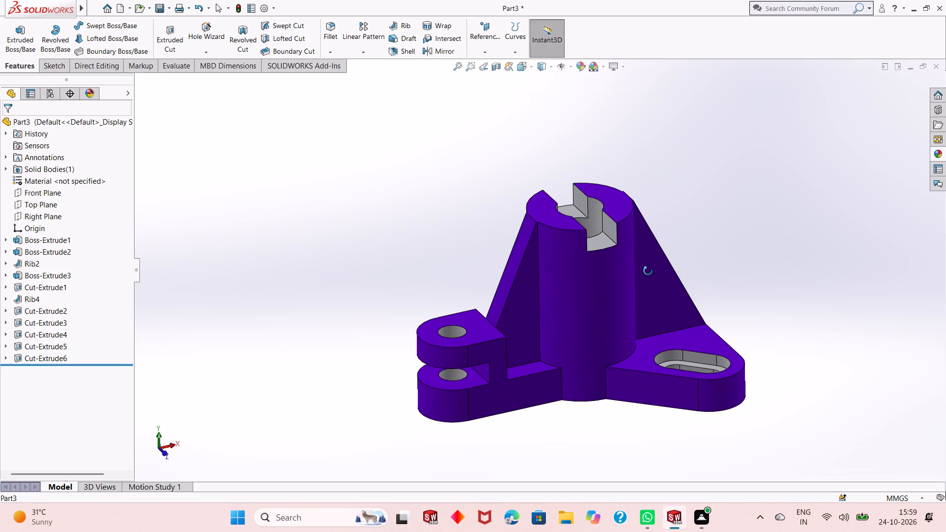
pyautogui.moveTo(648, 271); pyautogui.dragTo(646, 274, button='middle')
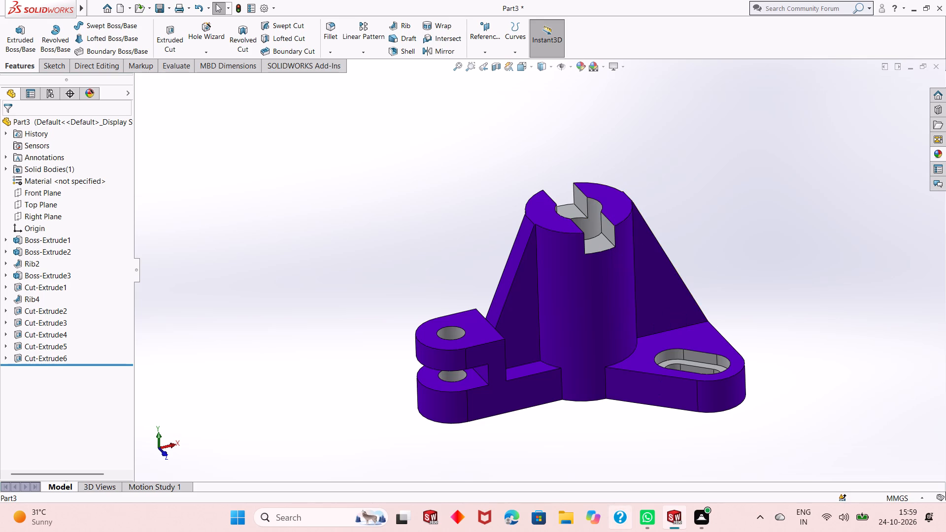
pyautogui.moveTo(682, 299); pyautogui.dragTo(657, 237, button='middle')
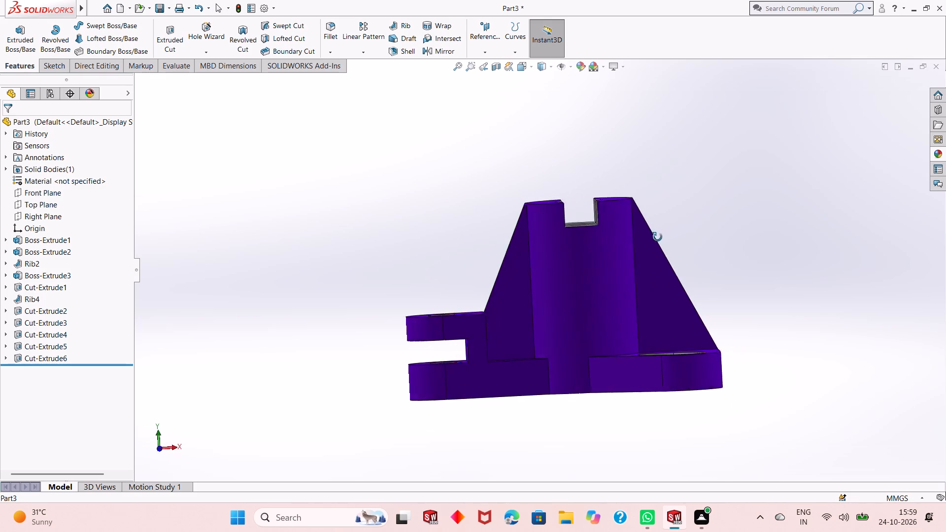
pyautogui.moveTo(657, 237); pyautogui.dragTo(619, 260, button='middle')
pyautogui.scroll(-1, 606, 258)
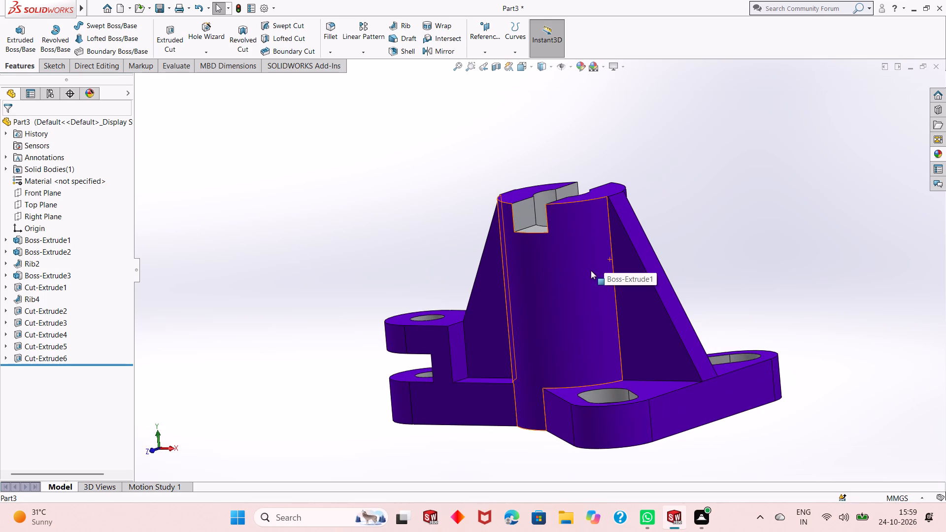
pyautogui.scroll(1, 607, 325)
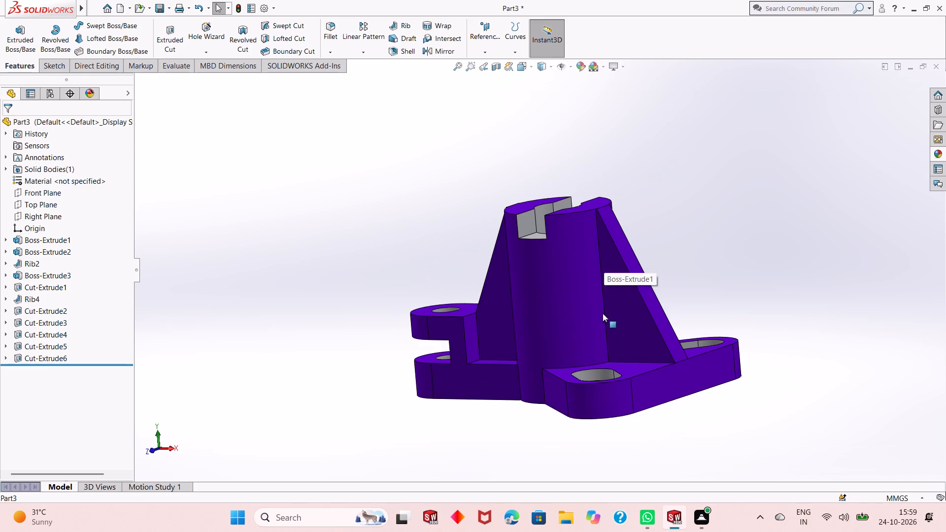
pyautogui.moveTo(668, 246); pyautogui.dragTo(690, 439, button='middle')
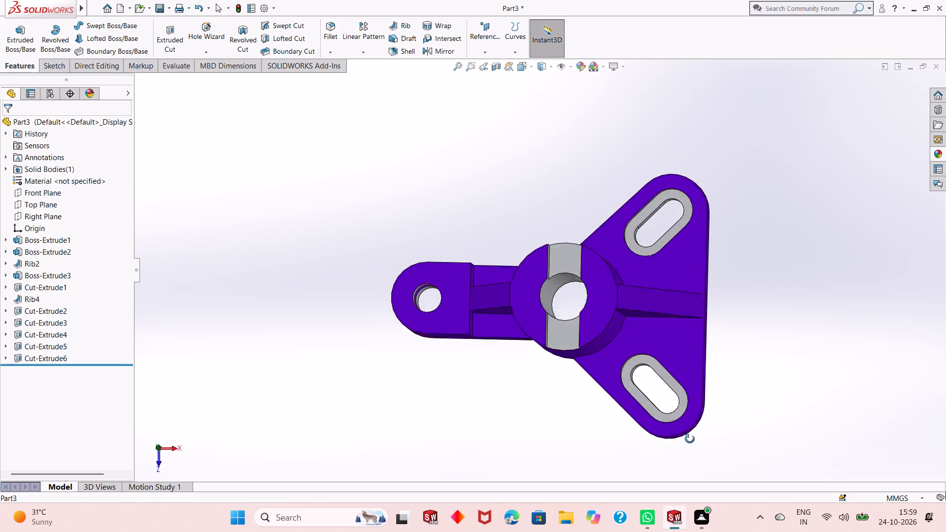
pyautogui.moveTo(690, 439); pyautogui.dragTo(668, 275, button='middle')
pyautogui.moveTo(667, 265); pyautogui.dragTo(646, 292, button='middle')
pyautogui.scroll(1, 646, 292)
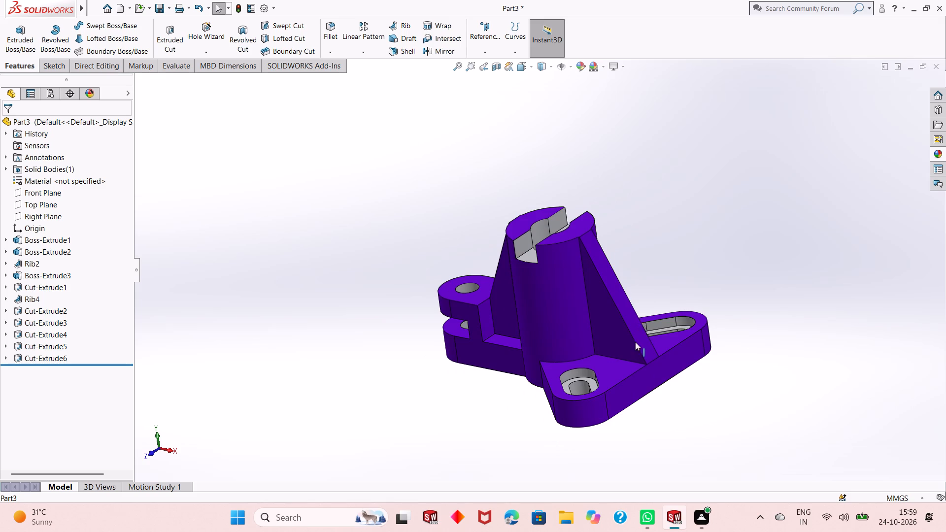
pyautogui.scroll(1, 635, 342)
pyautogui.moveTo(633, 339); pyautogui.dragTo(729, 370, button='middle')
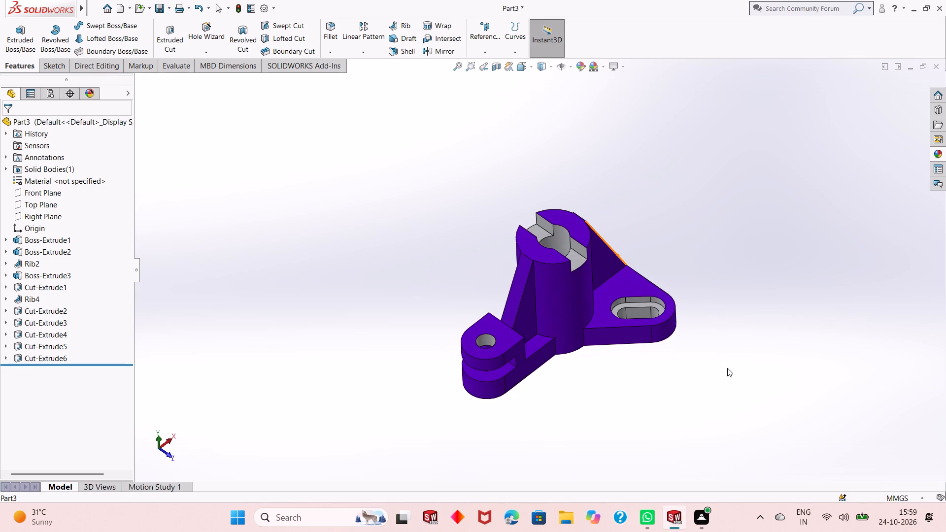
pyautogui.scroll(-3, 620, 261)
pyautogui.moveTo(629, 287); pyautogui.dragTo(628, 256, button='middle')
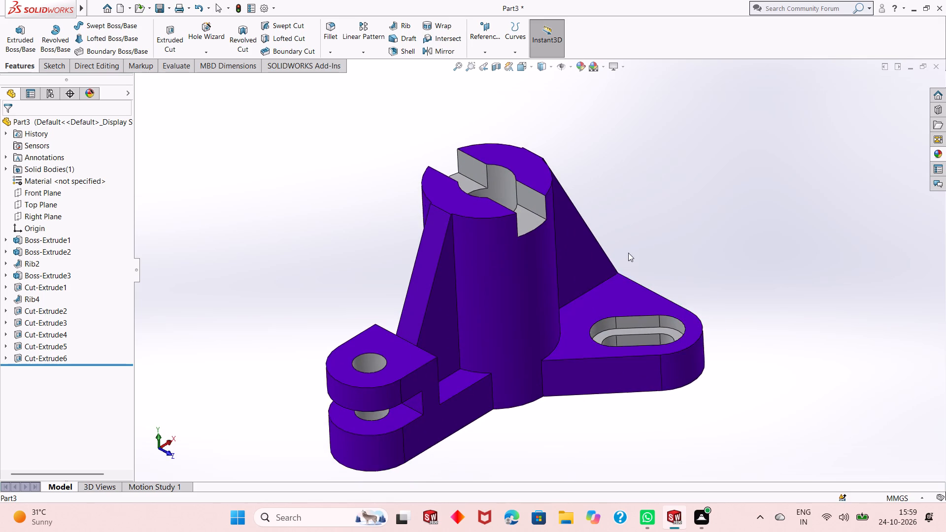
pyautogui.scroll(1, 628, 253)
pyautogui.scroll(-2, 667, 357)
pyautogui.scroll(1, 580, 286)
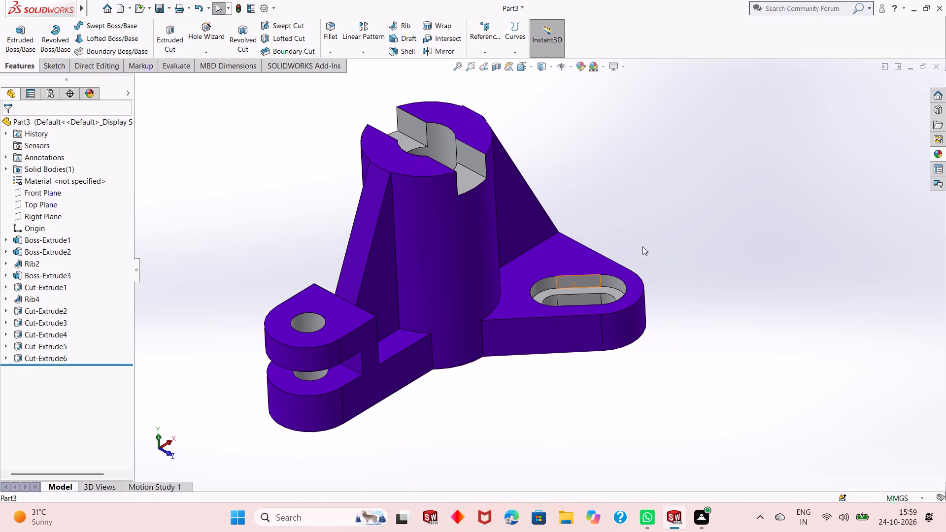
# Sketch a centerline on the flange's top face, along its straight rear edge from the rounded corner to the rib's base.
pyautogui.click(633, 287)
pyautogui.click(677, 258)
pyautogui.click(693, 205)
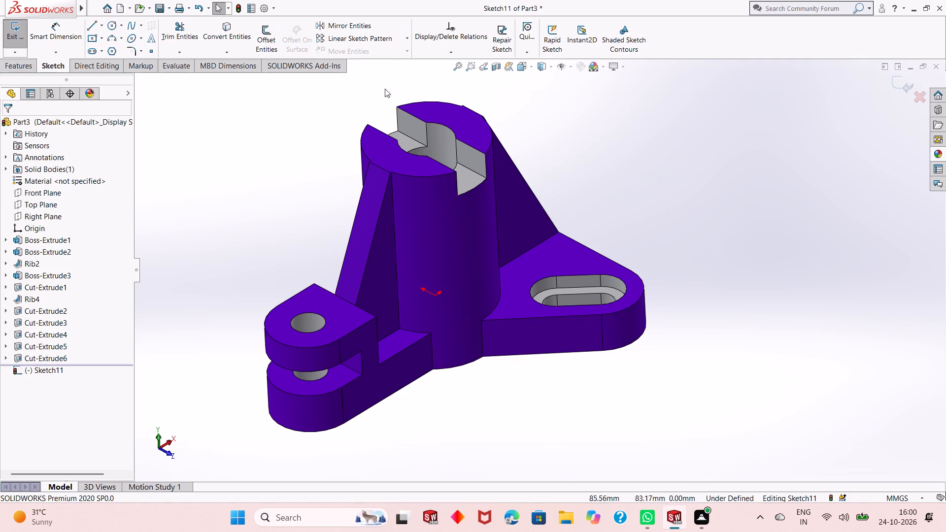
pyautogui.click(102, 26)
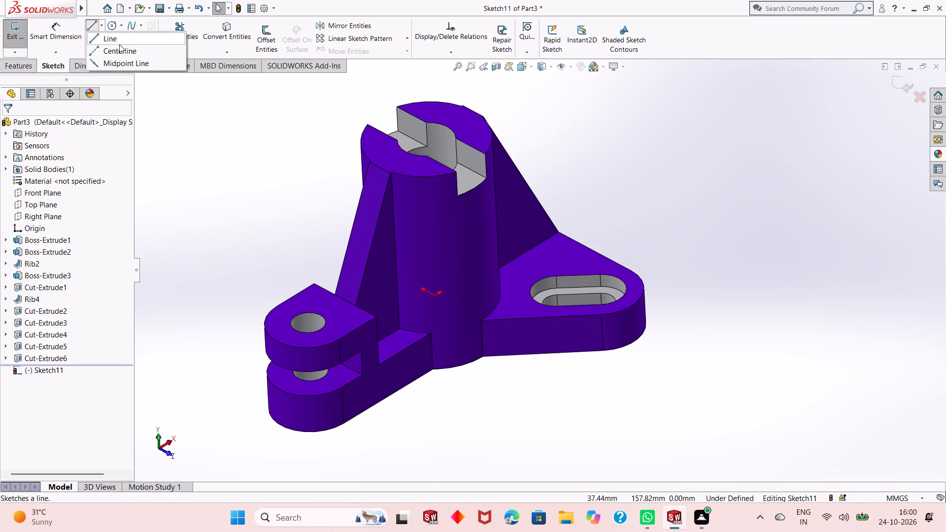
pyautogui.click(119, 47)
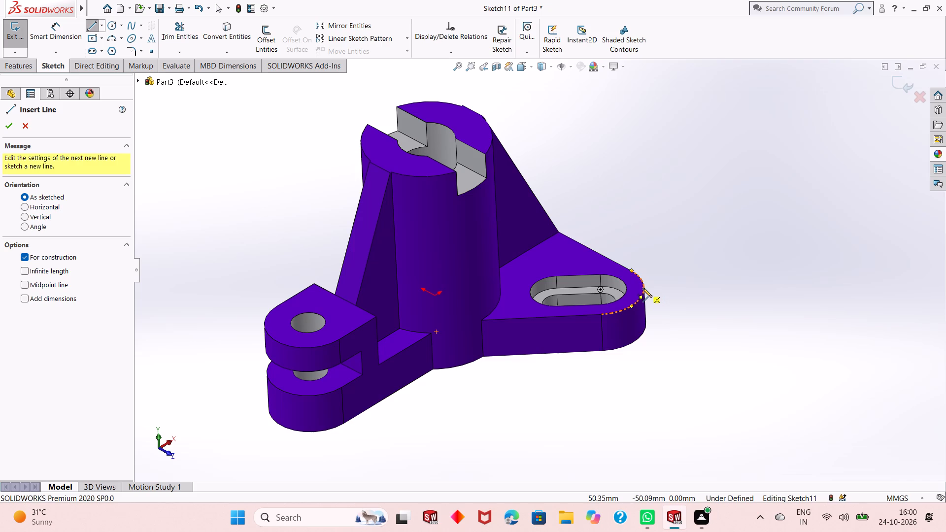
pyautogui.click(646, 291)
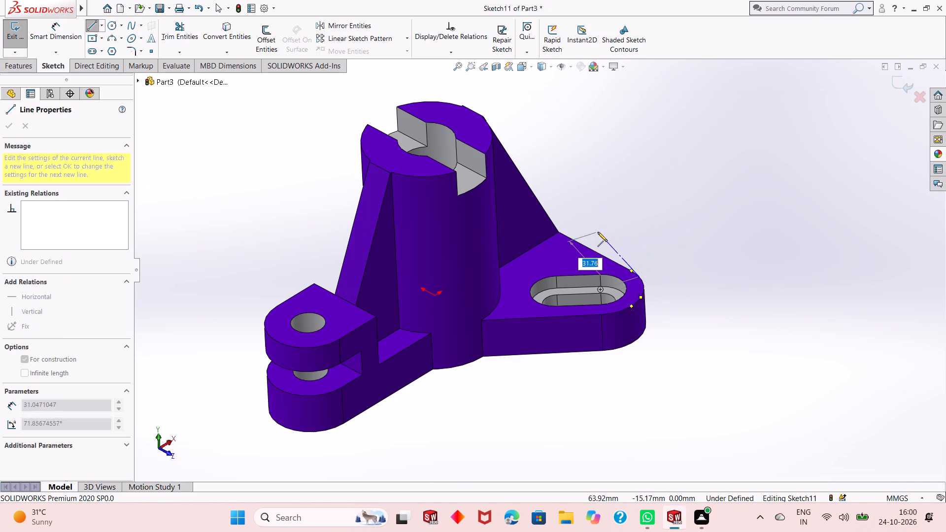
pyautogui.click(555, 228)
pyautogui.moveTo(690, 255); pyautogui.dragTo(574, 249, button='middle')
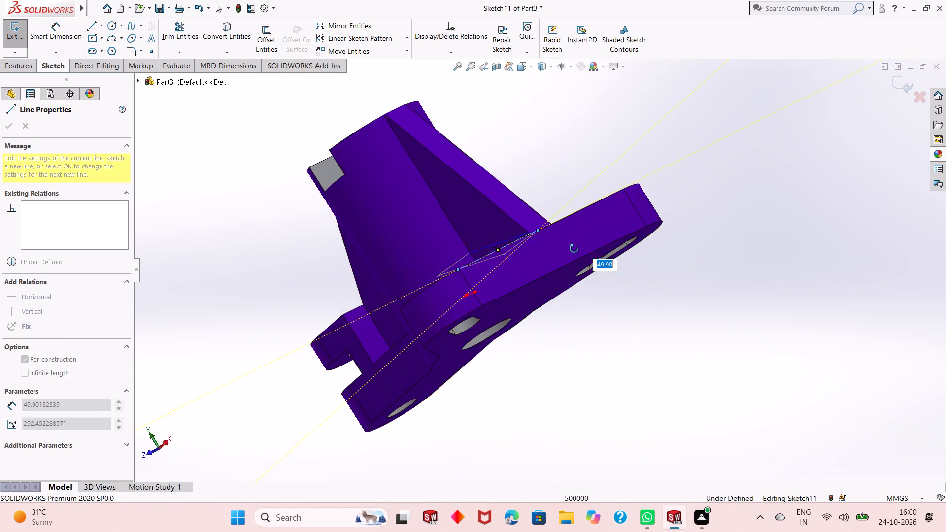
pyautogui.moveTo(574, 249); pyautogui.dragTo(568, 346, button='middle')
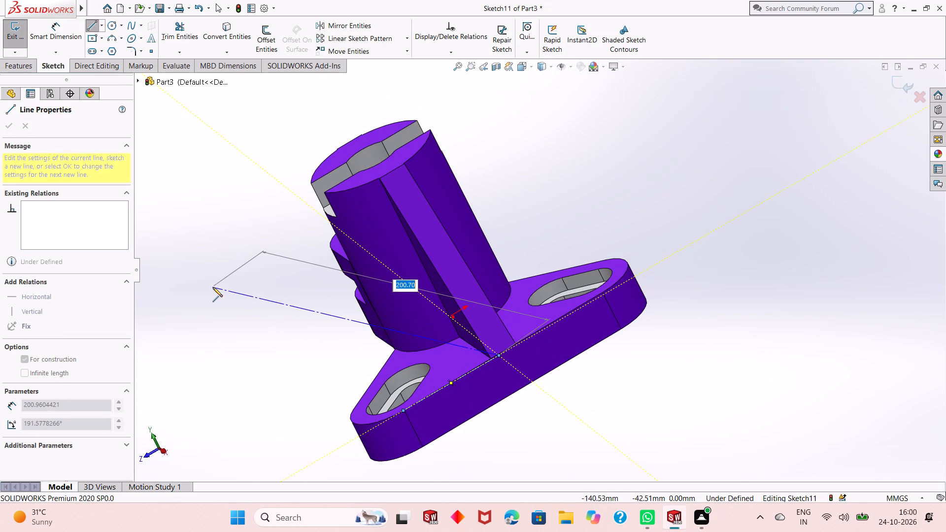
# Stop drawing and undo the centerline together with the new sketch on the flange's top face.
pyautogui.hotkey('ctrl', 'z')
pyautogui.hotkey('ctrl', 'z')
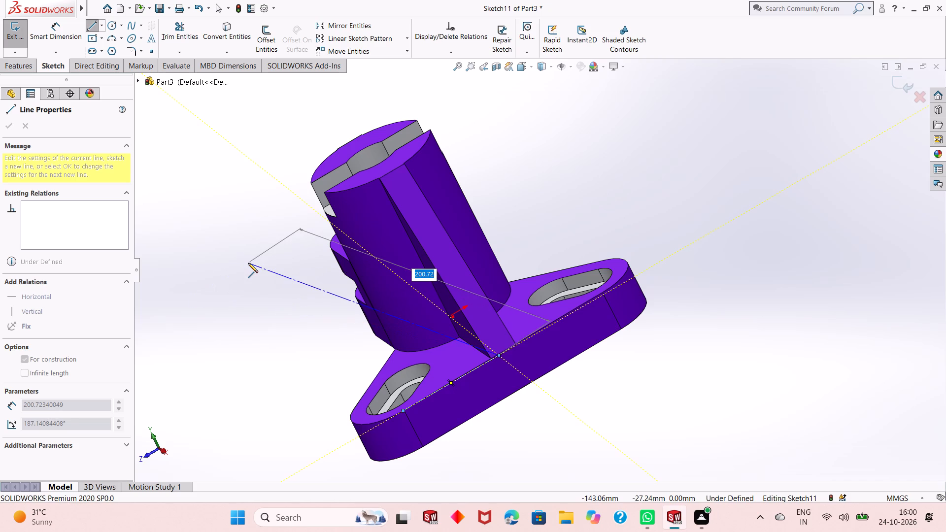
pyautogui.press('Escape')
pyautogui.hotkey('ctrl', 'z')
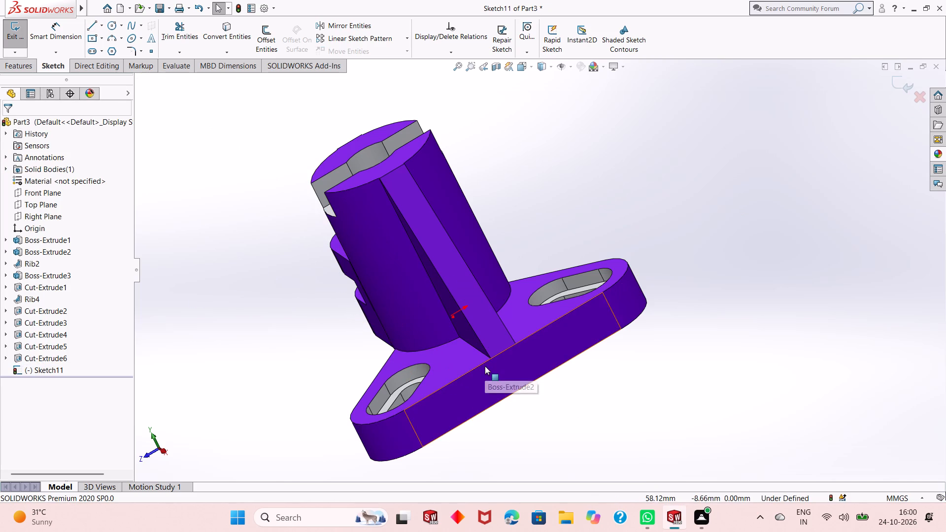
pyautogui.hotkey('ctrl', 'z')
# Examine the flange's stepped slot, the cylinder's slotted top and the end block from several angles.
pyautogui.moveTo(487, 371); pyautogui.dragTo(579, 299, button='middle')
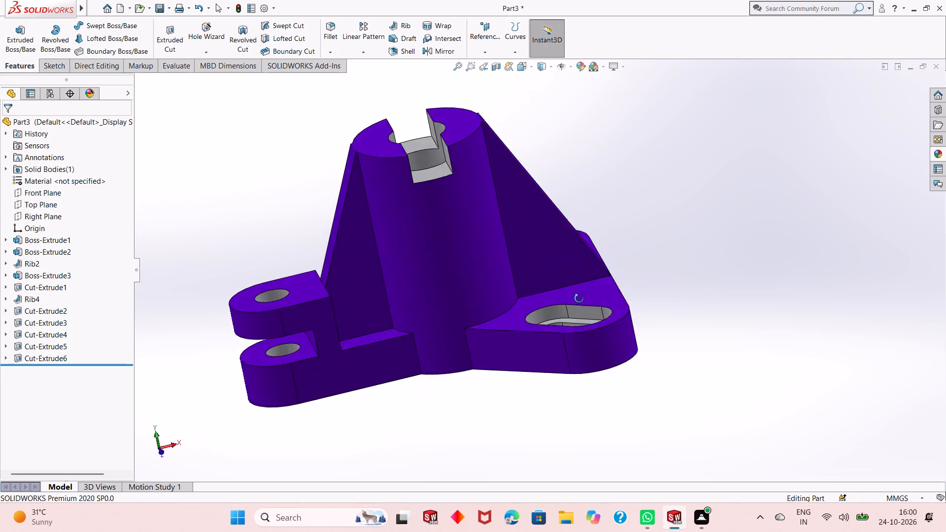
pyautogui.moveTo(579, 299); pyautogui.dragTo(595, 314, button='middle')
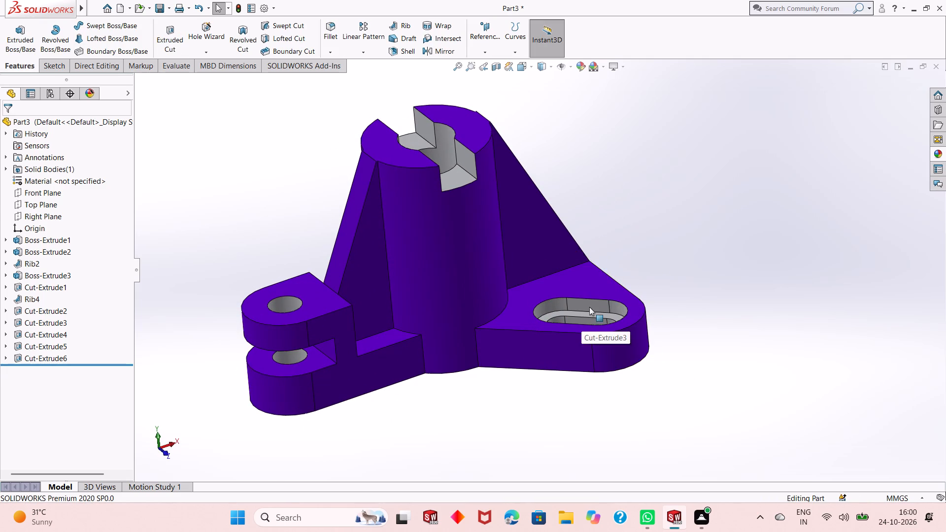
pyautogui.moveTo(623, 313); pyautogui.dragTo(624, 313, button='middle')
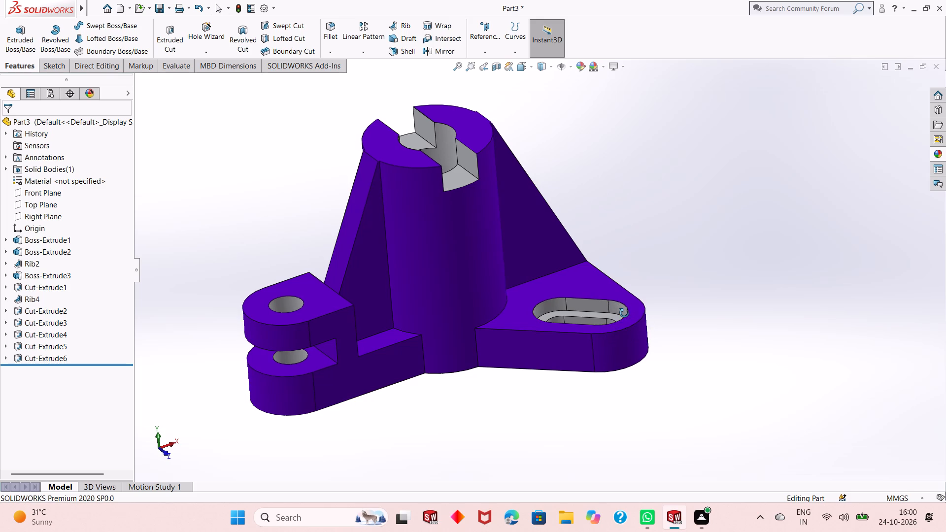
pyautogui.moveTo(624, 313); pyautogui.dragTo(628, 331, button='middle')
pyautogui.scroll(-3, 595, 297)
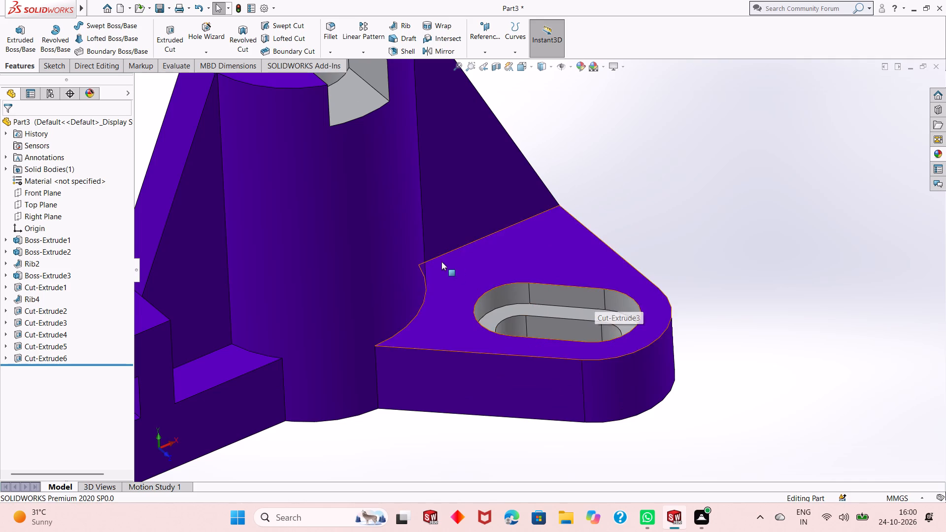
pyautogui.scroll(4, 440, 260)
pyautogui.moveTo(443, 233); pyautogui.dragTo(414, 192, button='middle')
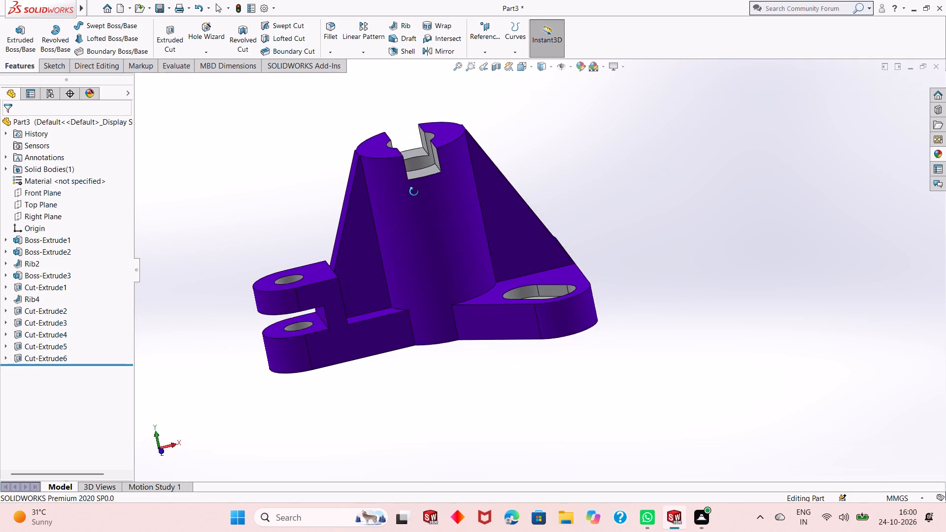
pyautogui.moveTo(414, 192); pyautogui.dragTo(423, 228, button='middle')
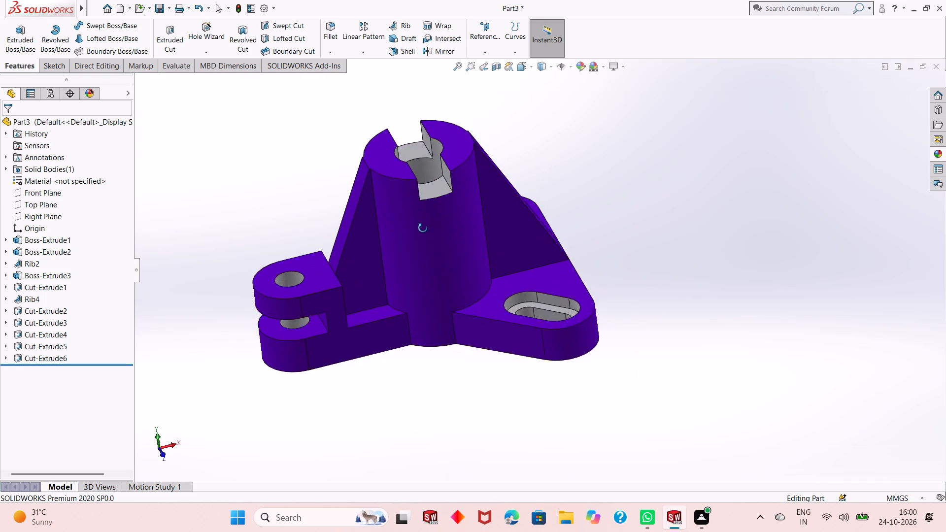
pyautogui.moveTo(423, 228); pyautogui.dragTo(423, 236, button='middle')
pyautogui.scroll(-1, 418, 240)
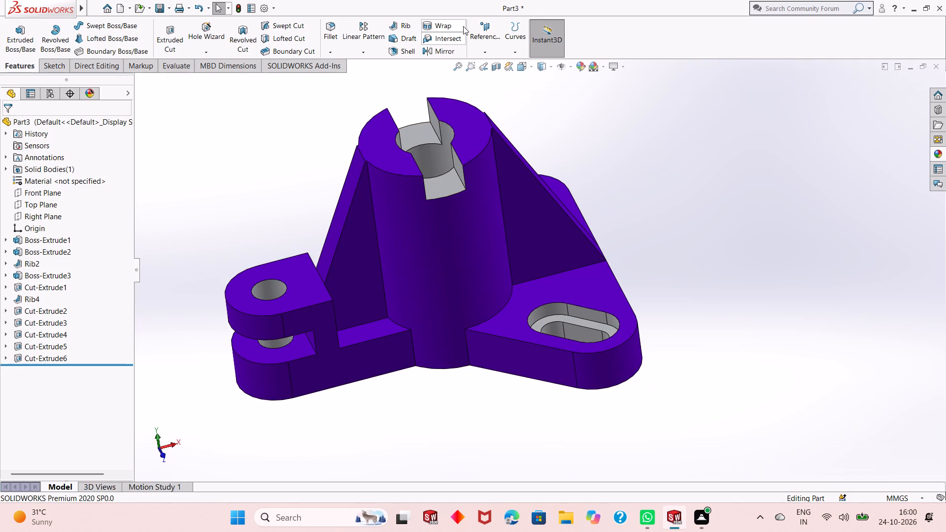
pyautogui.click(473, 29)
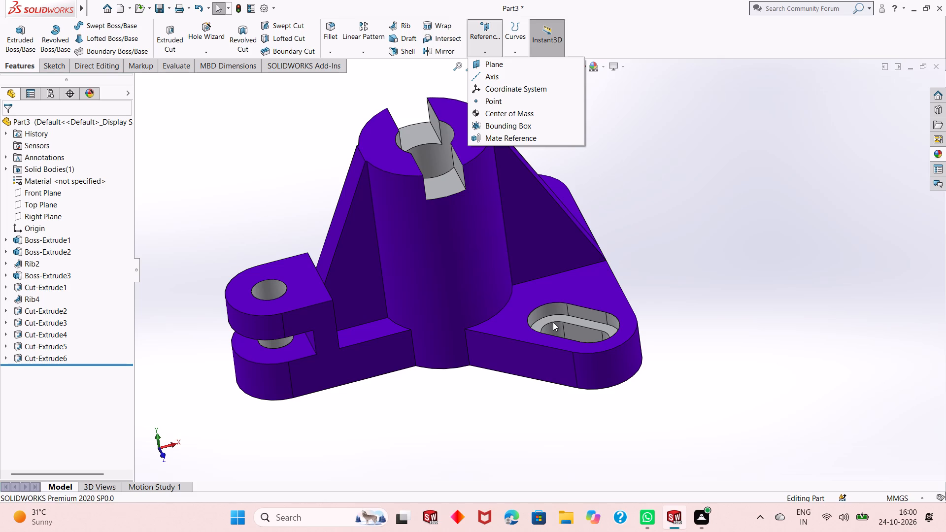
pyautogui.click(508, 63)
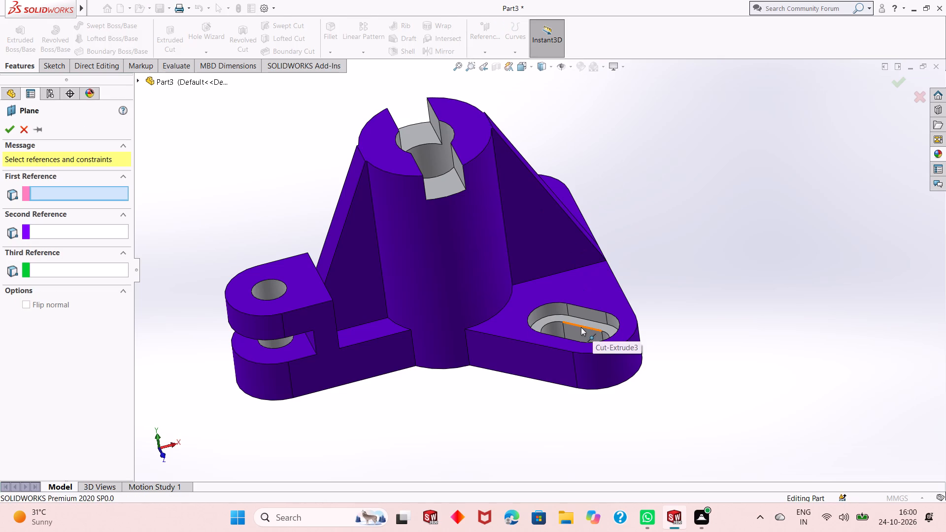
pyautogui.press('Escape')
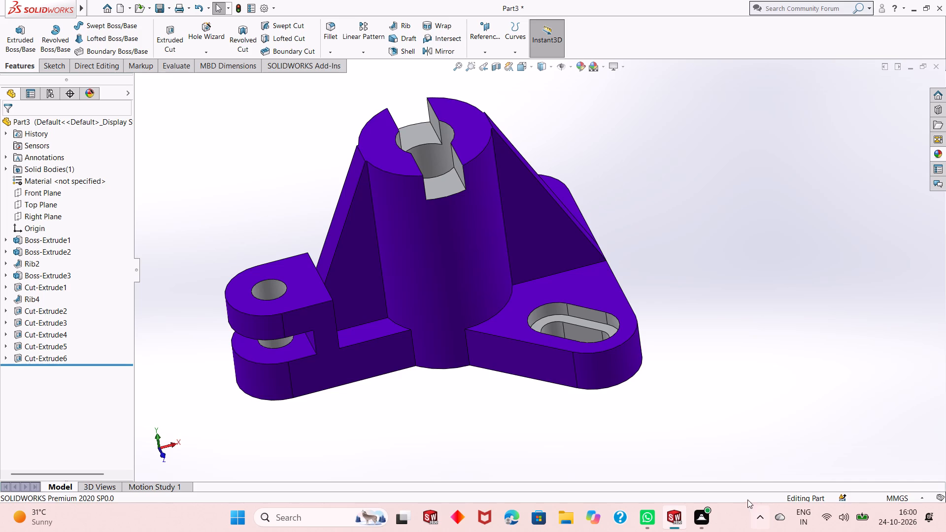
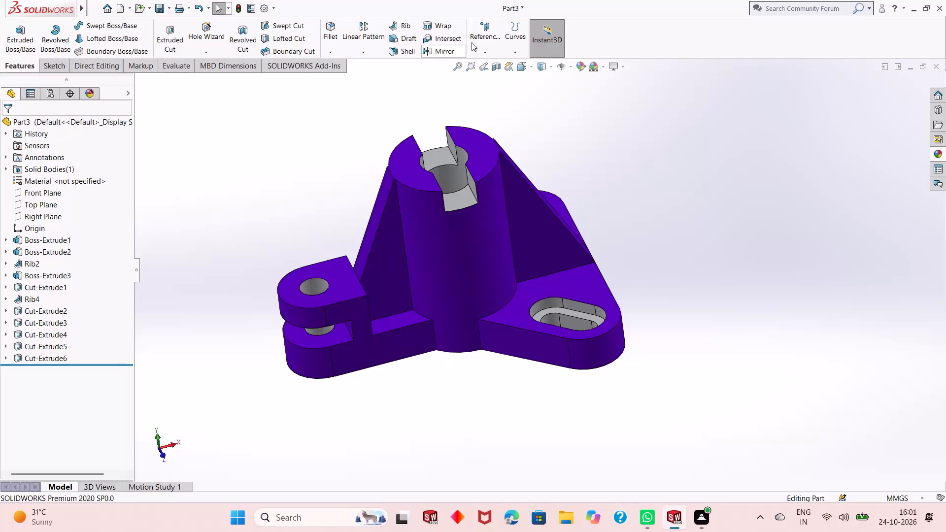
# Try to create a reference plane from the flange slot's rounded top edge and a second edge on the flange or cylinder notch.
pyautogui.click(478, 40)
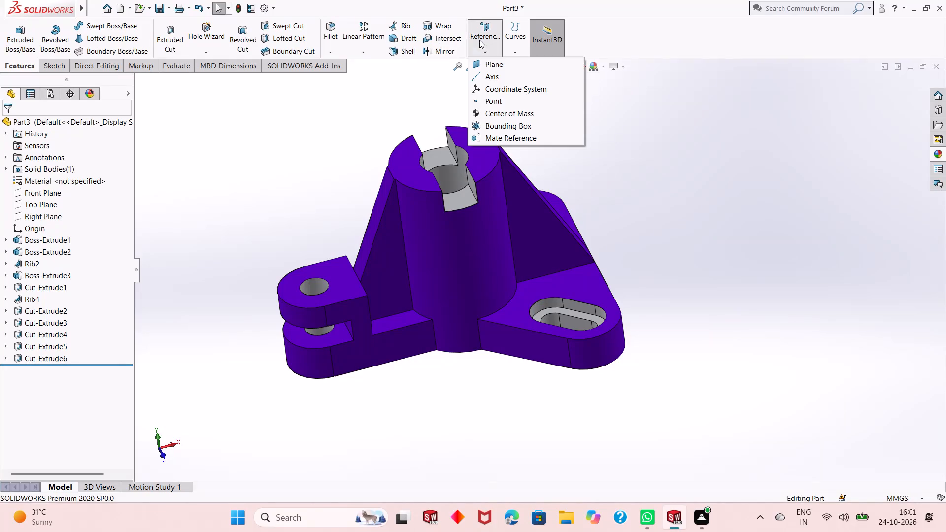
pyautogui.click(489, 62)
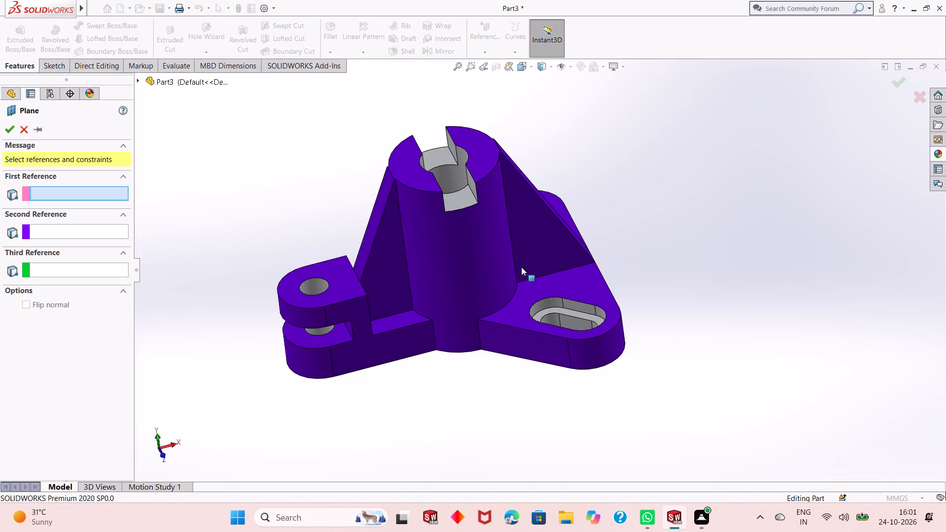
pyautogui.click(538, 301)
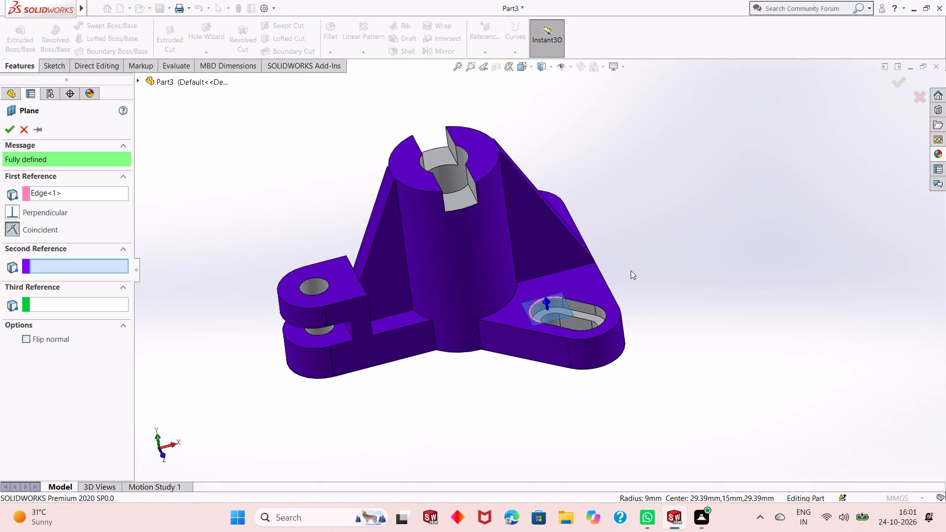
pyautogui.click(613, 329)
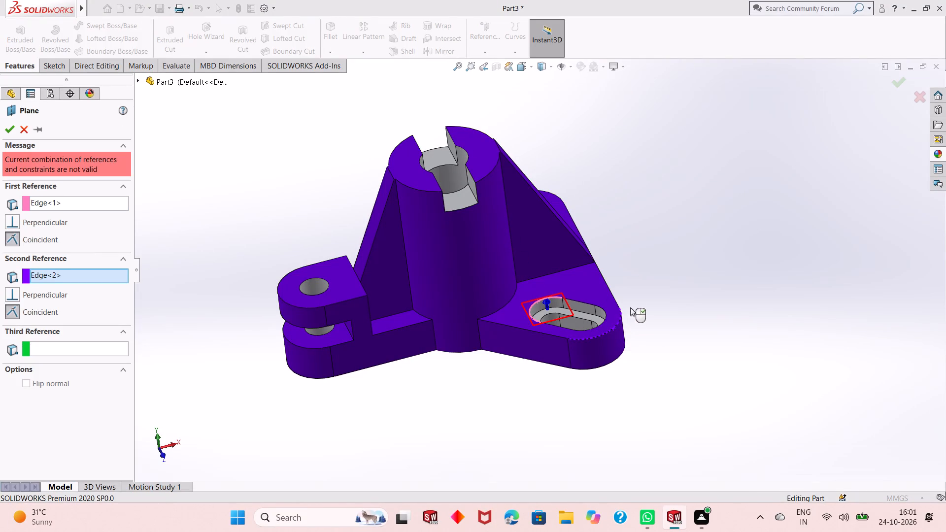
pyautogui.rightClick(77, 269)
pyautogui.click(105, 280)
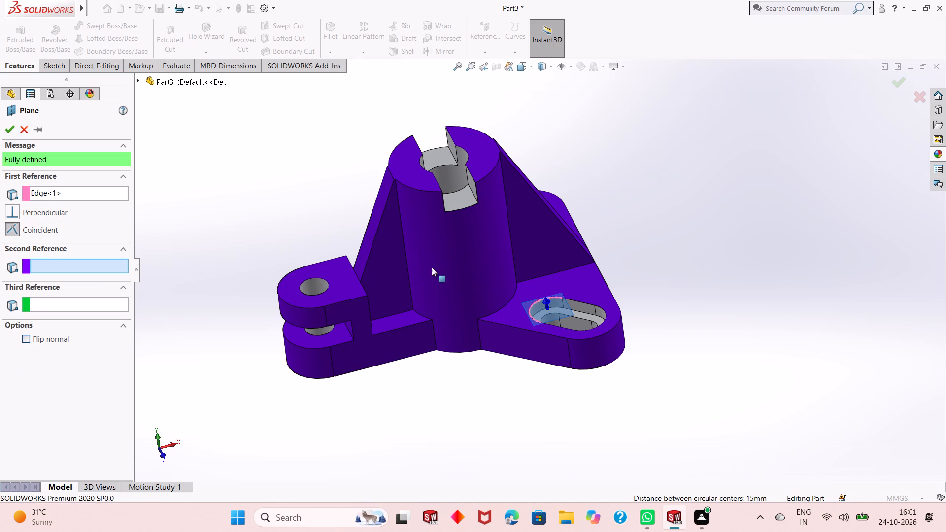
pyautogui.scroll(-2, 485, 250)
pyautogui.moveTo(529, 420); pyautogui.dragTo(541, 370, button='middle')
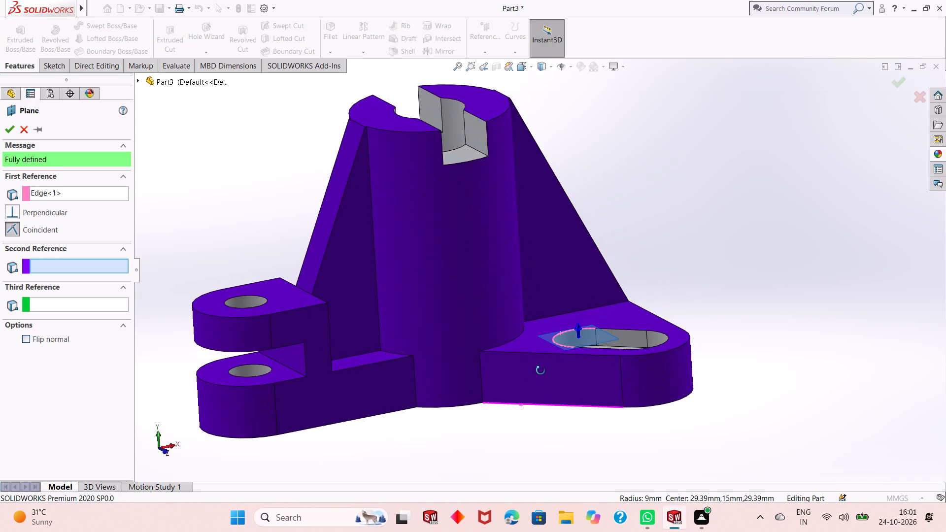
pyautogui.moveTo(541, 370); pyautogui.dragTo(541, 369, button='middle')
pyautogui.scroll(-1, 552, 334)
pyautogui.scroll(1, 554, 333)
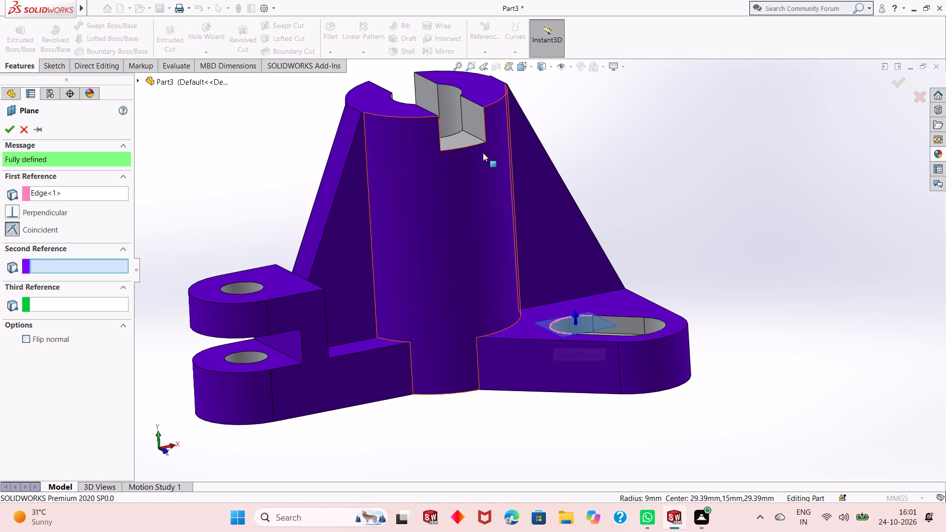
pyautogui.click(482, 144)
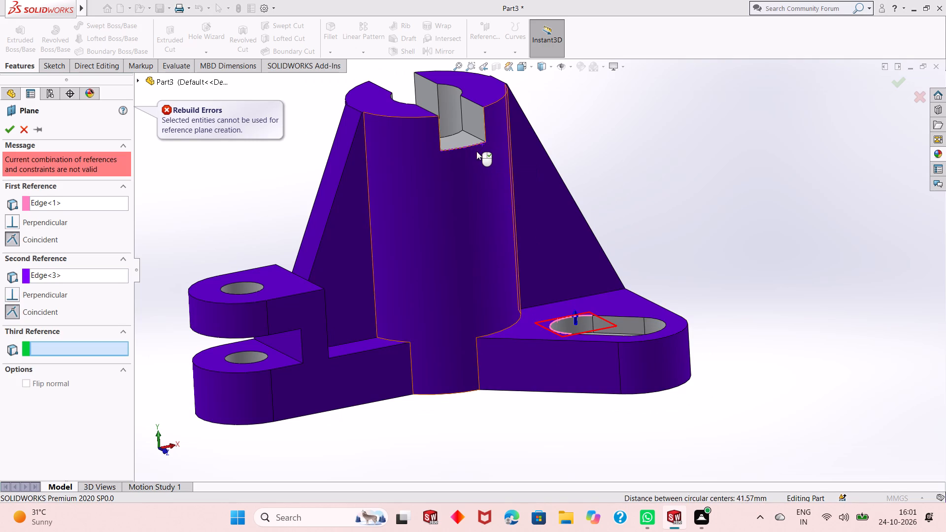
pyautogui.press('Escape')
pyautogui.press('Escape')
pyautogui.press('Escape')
# Examine the slotted cylinder, ribs, end block and the flange's stepped slots from several angles.
pyautogui.scroll(3, 523, 283)
pyautogui.moveTo(535, 256); pyautogui.dragTo(517, 277, button='middle')
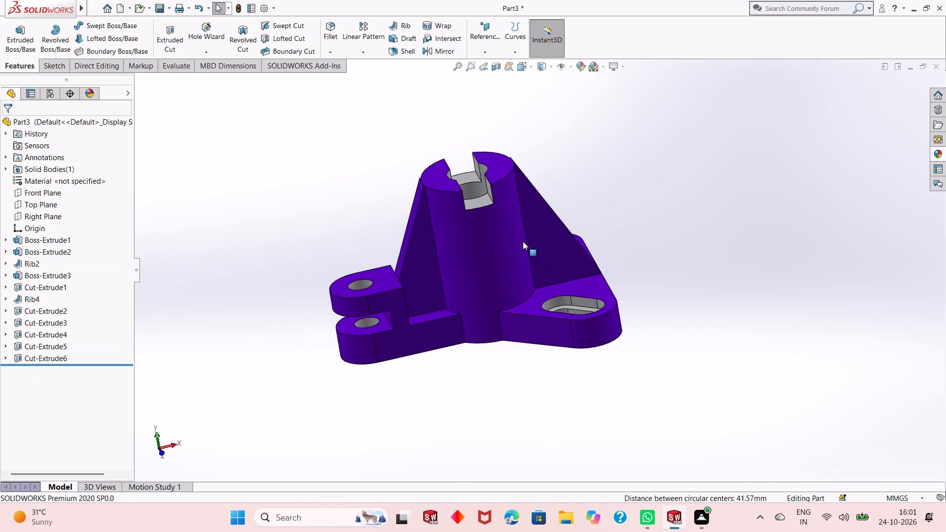
pyautogui.scroll(-2, 521, 239)
pyautogui.scroll(2, 507, 242)
pyautogui.scroll(-1, 484, 212)
pyautogui.scroll(1, 473, 219)
pyautogui.scroll(-2, 470, 219)
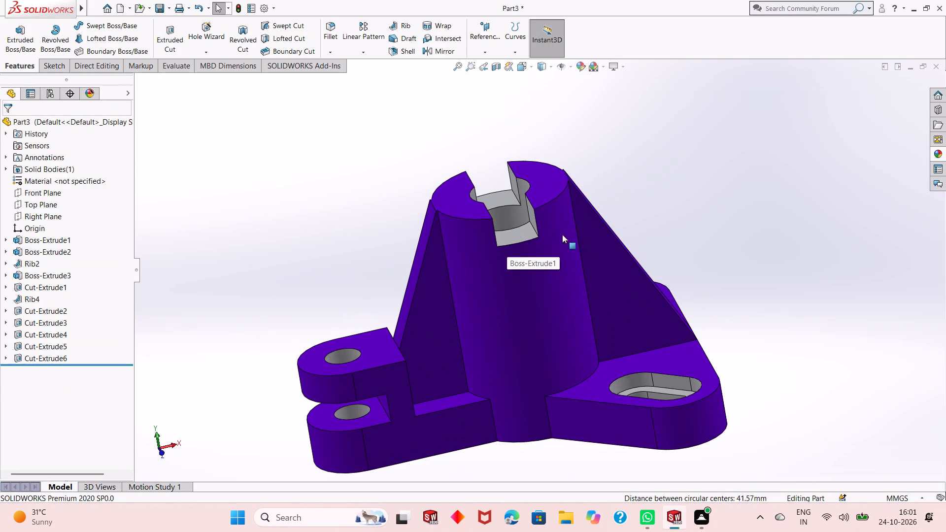
pyautogui.scroll(1, 542, 304)
pyautogui.scroll(-1, 622, 331)
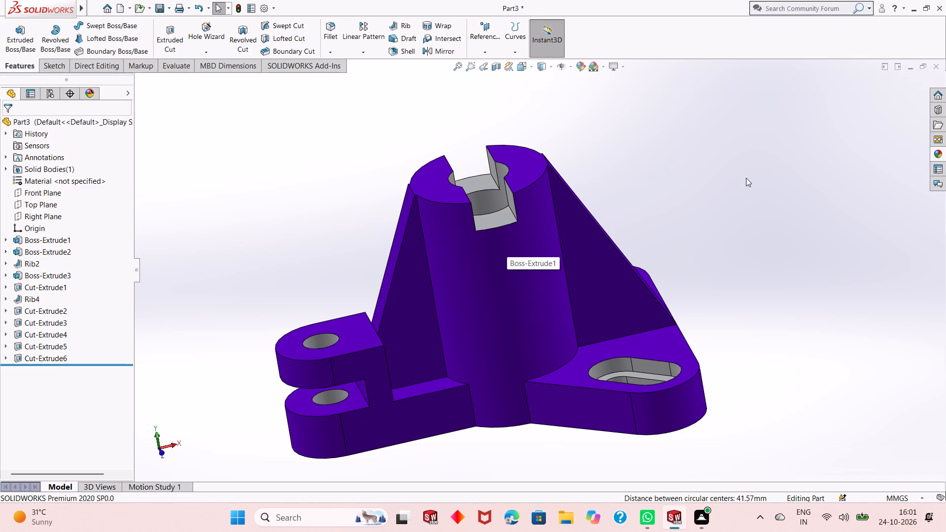
pyautogui.rightClick(739, 180)
pyautogui.click(683, 187)
pyautogui.press('Escape')
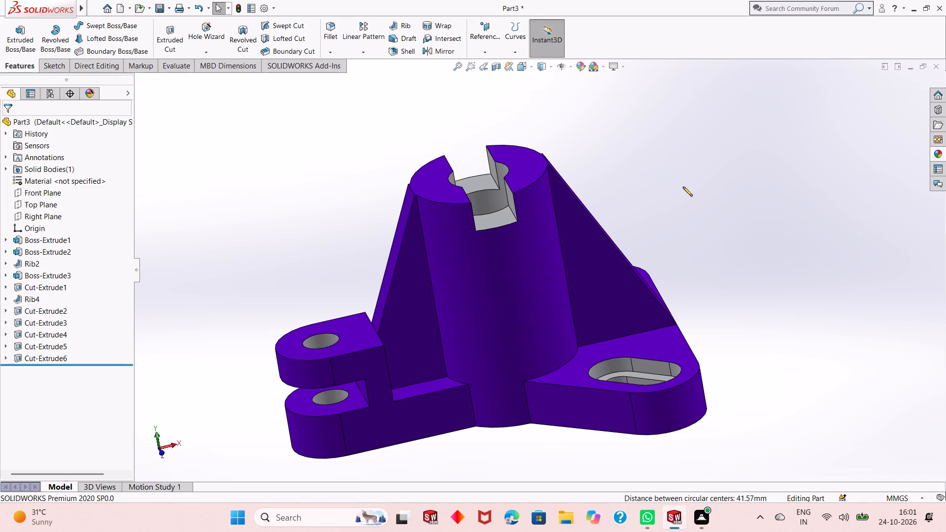
pyautogui.press('Escape')
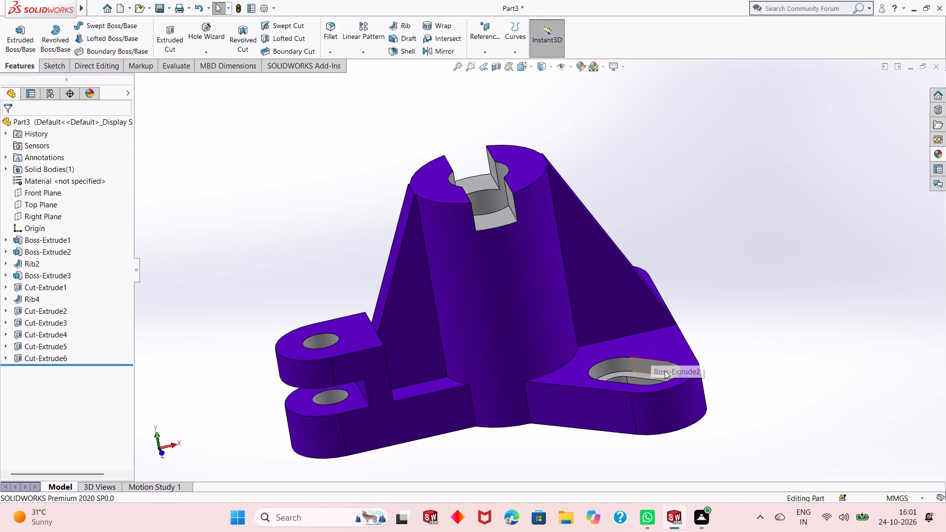
pyautogui.scroll(2, 555, 332)
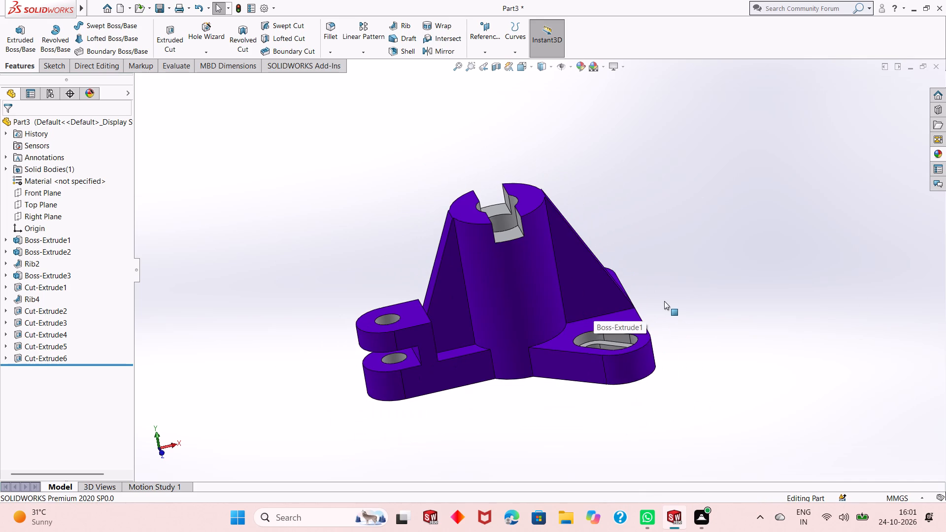
pyautogui.moveTo(575, 298); pyautogui.dragTo(578, 272, button='middle')
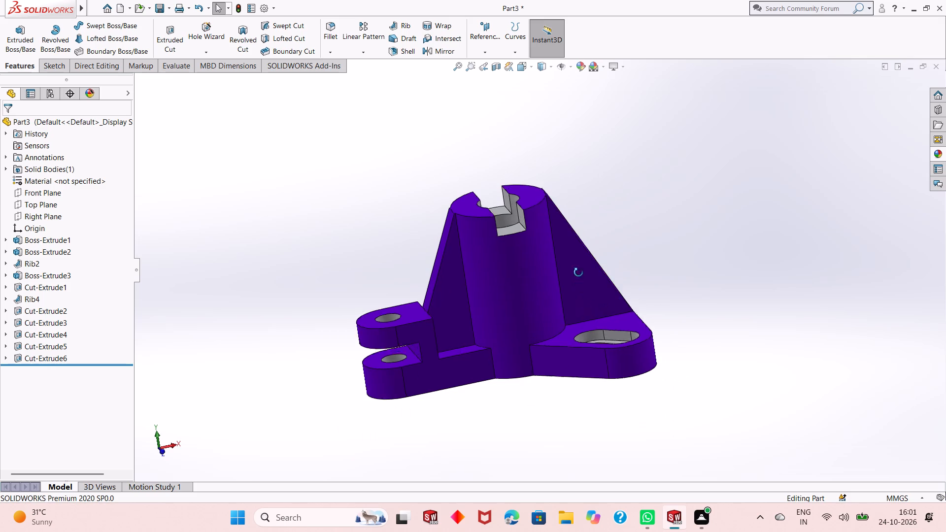
pyautogui.moveTo(578, 272); pyautogui.dragTo(525, 271, button='middle')
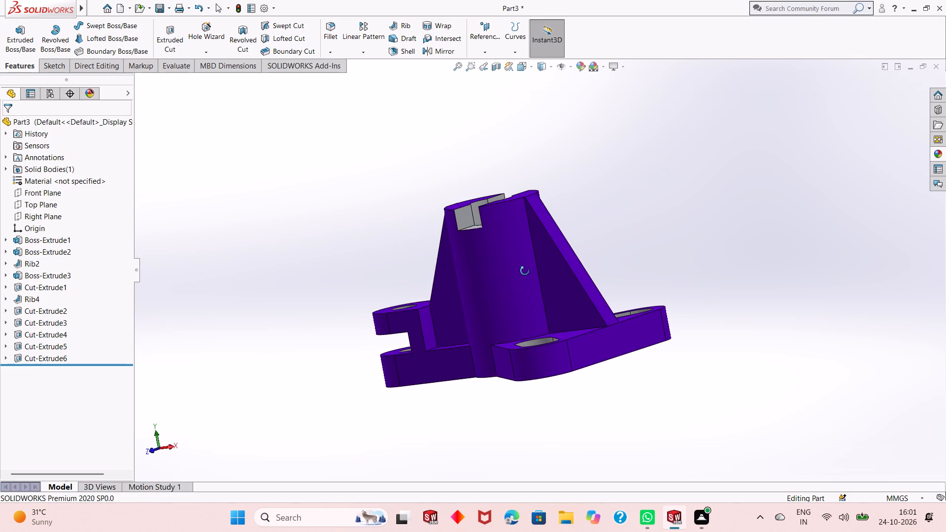
pyautogui.moveTo(525, 271); pyautogui.dragTo(542, 281, button='middle')
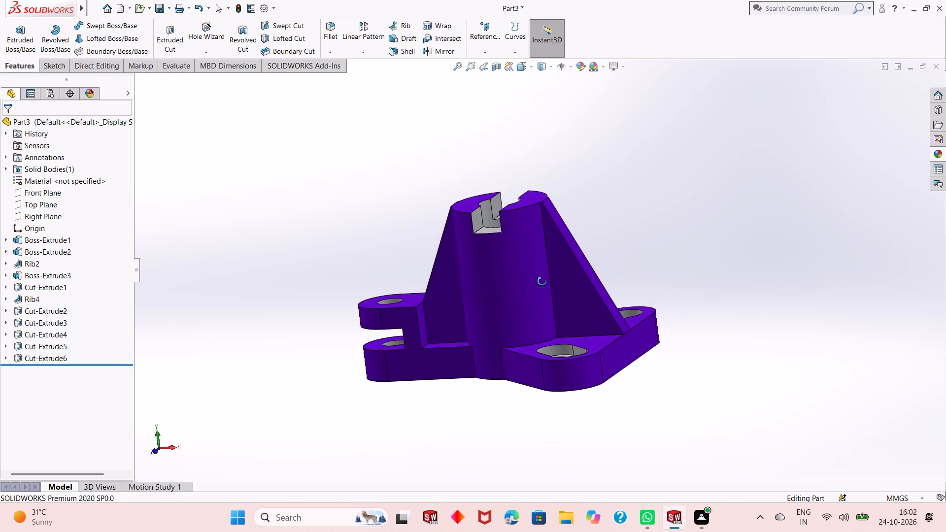
pyautogui.moveTo(542, 281); pyautogui.dragTo(549, 295, button='middle')
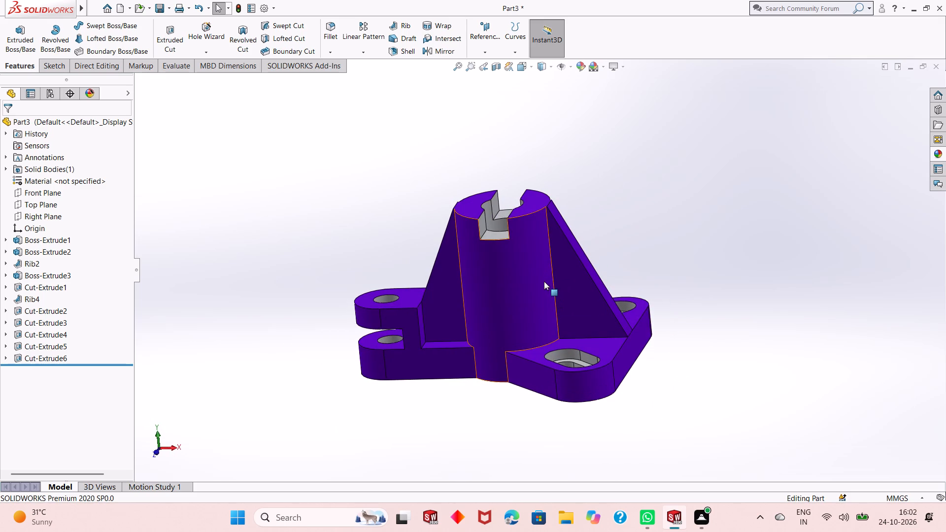
# Save the part in the Dp SolidWorks folder as "Blue tri-arm pivot bracket".
pyautogui.hotkey('ctrl', 's')
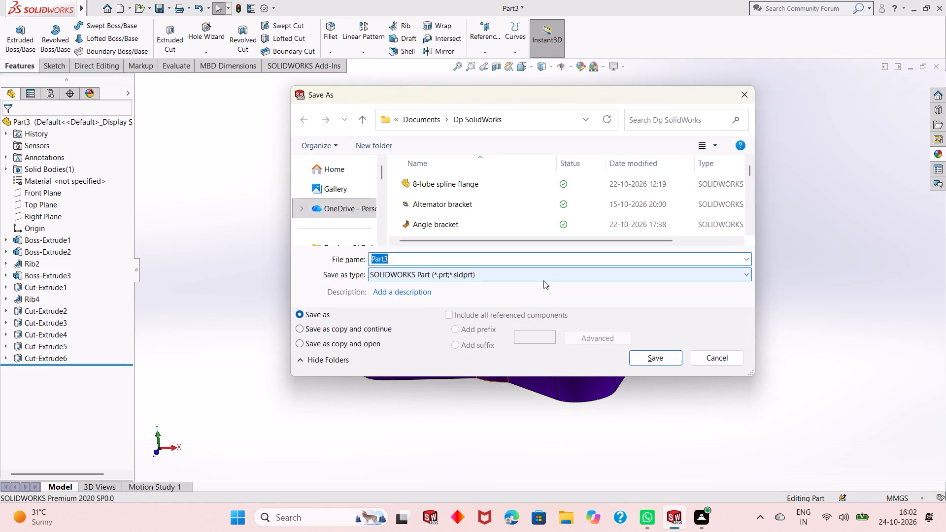
pyautogui.write('Blue')
pyautogui.press('space')
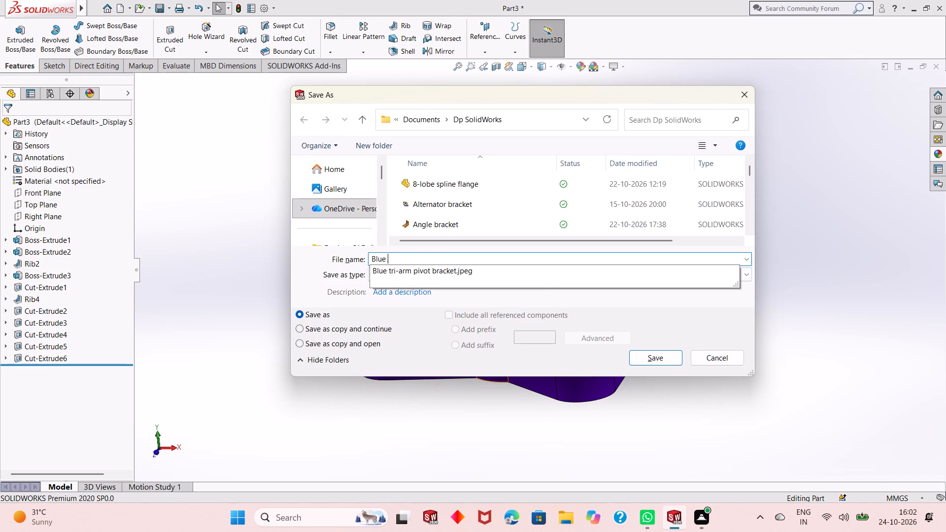
pyautogui.write('tri-arm')
pyautogui.press('space')
pyautogui.write('pivot')
pyautogui.press('space')
pyautogui.write('bracket')
pyautogui.press('Return')
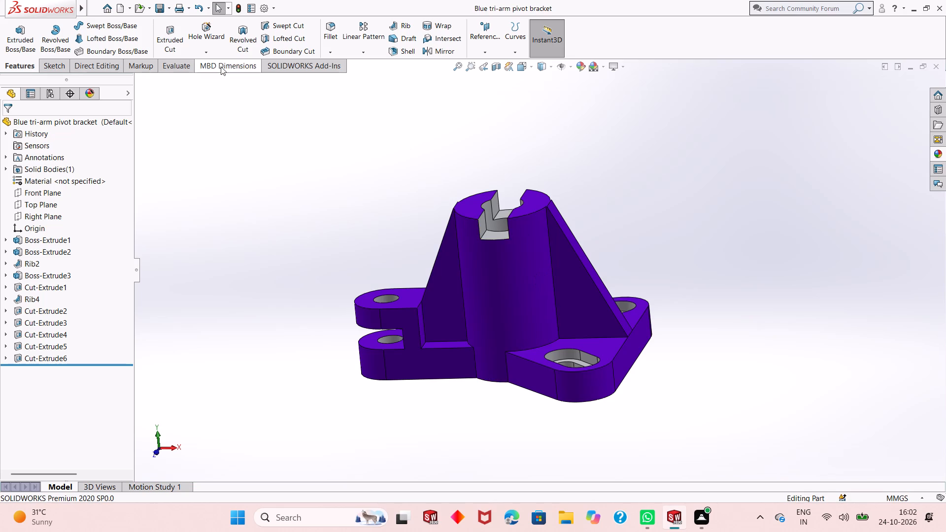
# Save a PDF copy of the bracket in the Dp SolidWorks folder under the same file name.
pyautogui.click(169, 7)
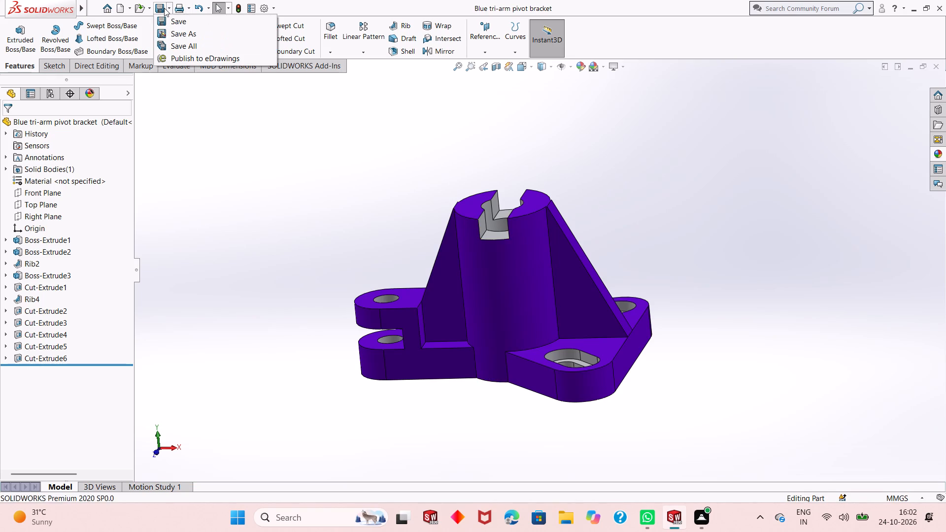
pyautogui.click(169, 34)
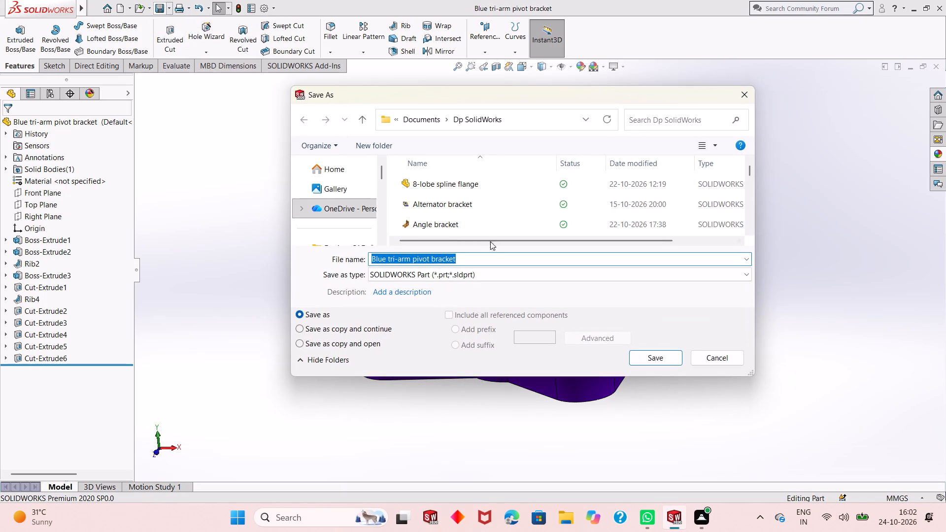
pyautogui.click(512, 279)
pyautogui.click(513, 74)
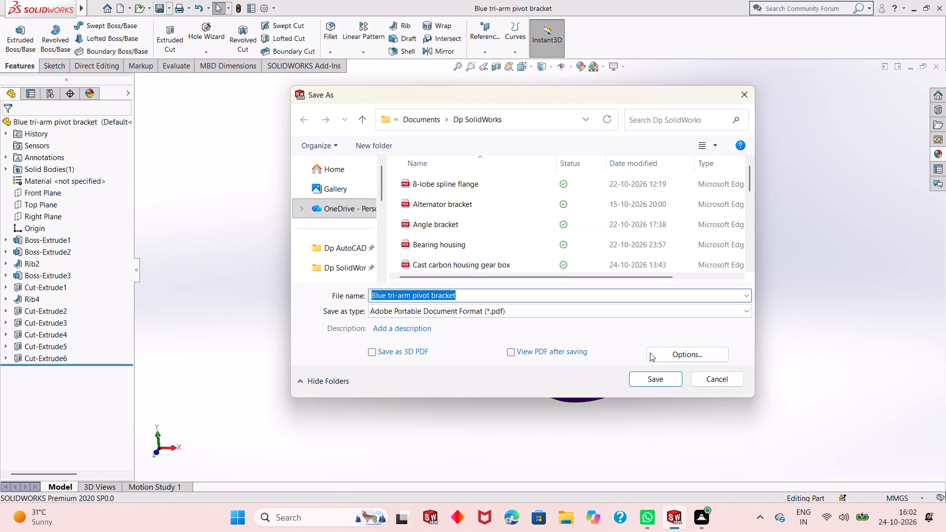
pyautogui.click(653, 378)
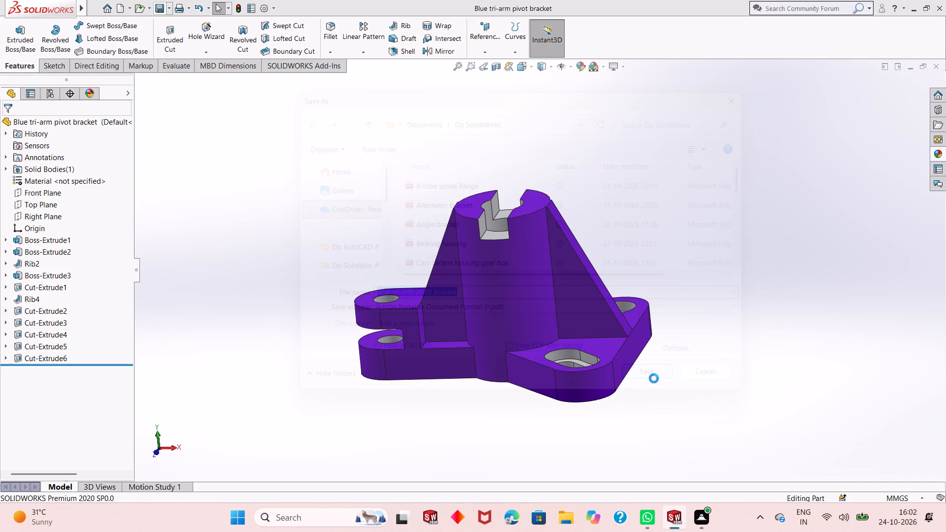